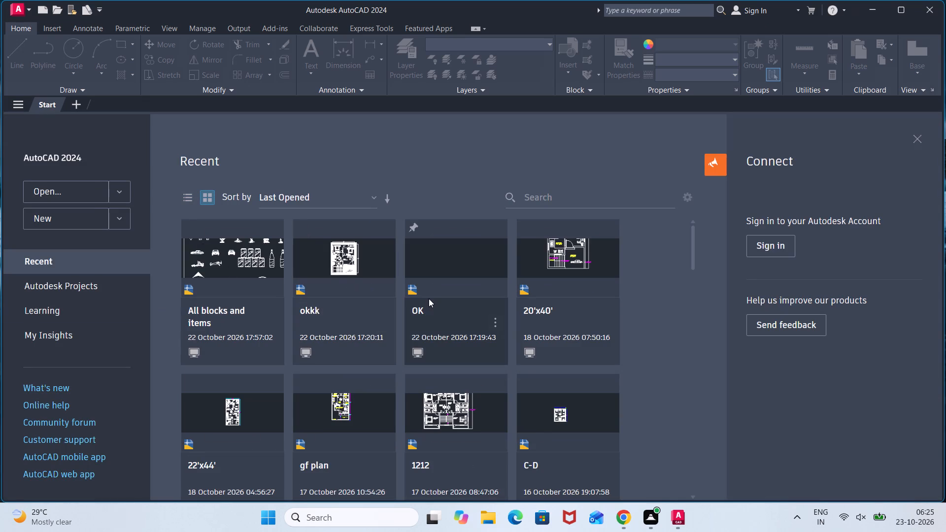
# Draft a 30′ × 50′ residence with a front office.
# Remove the OK drawing from the list of recent files.
pyautogui.click(493, 317)
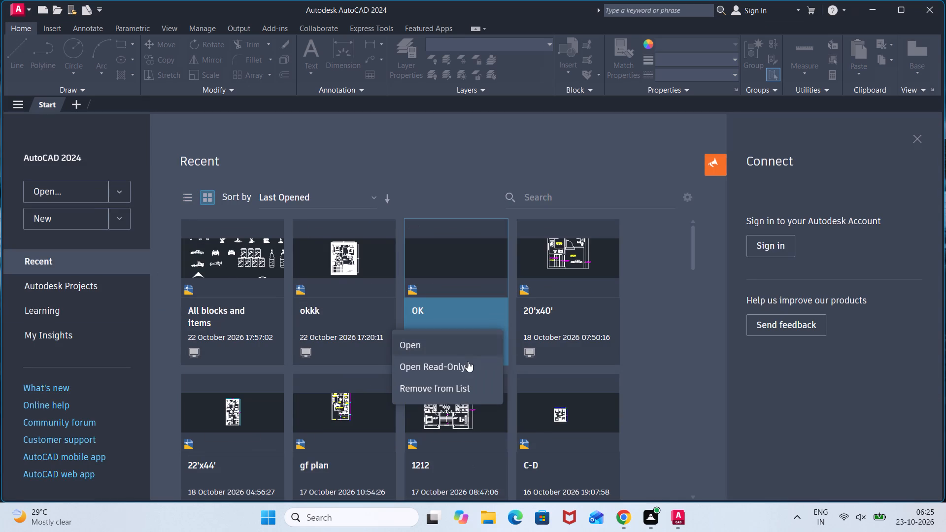
pyautogui.click(443, 390)
# Create a new blank drawing.
pyautogui.scroll(-4, 443, 370)
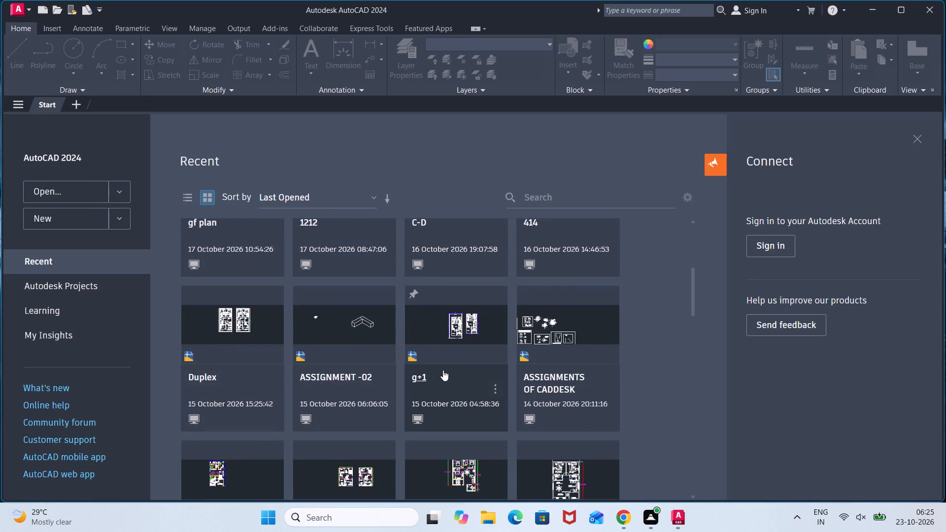
pyautogui.scroll(3, 443, 370)
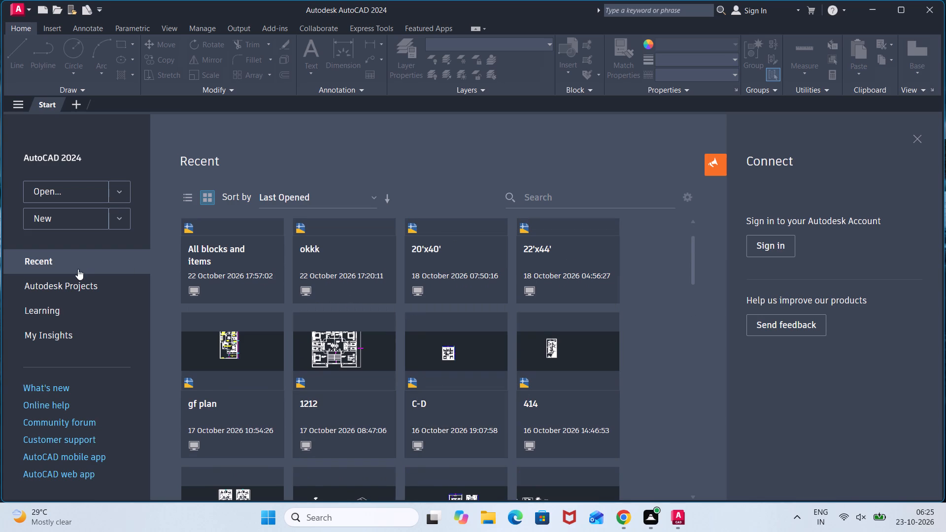
pyautogui.click(103, 216)
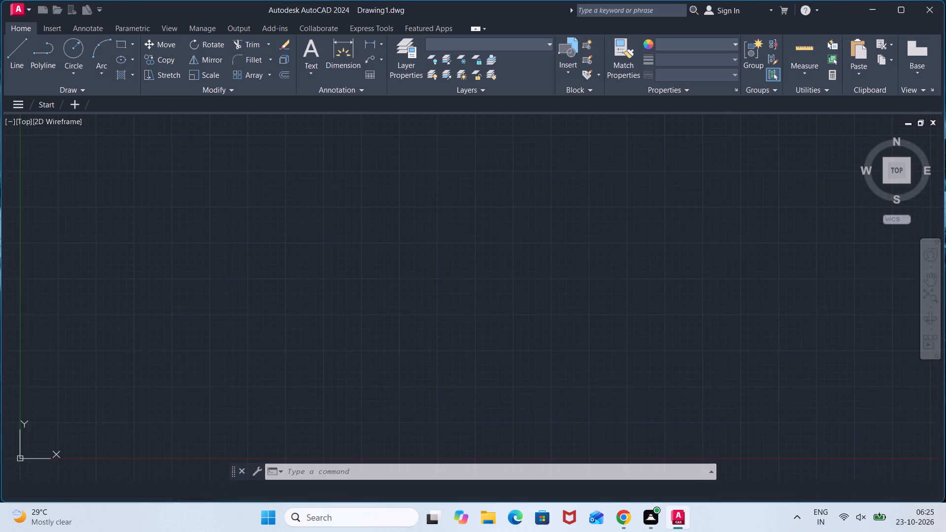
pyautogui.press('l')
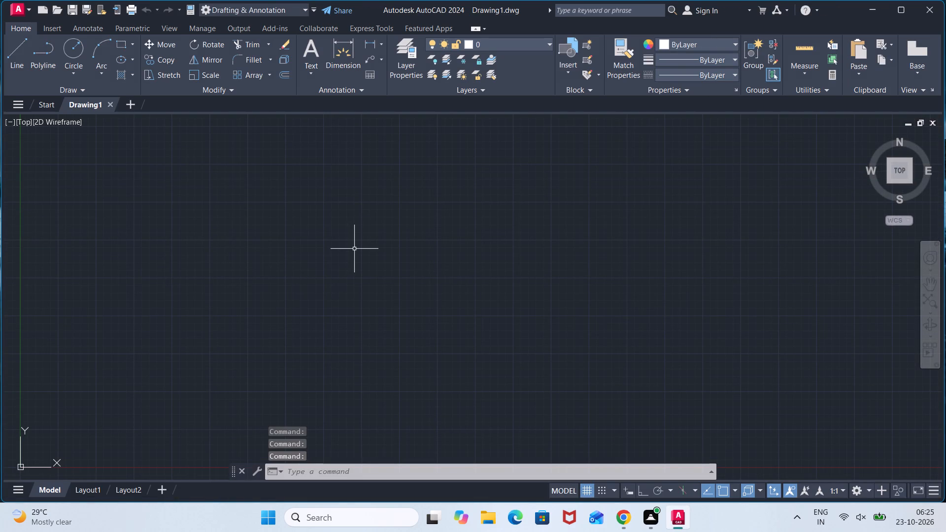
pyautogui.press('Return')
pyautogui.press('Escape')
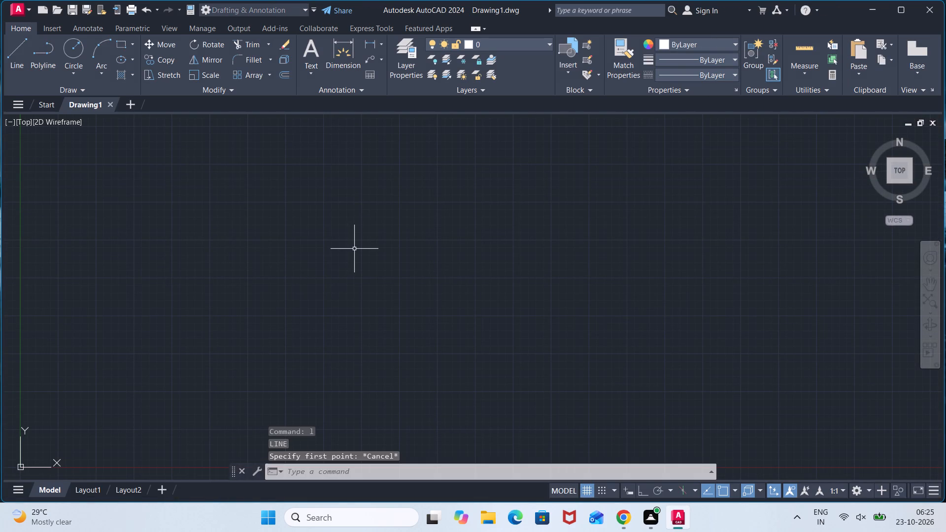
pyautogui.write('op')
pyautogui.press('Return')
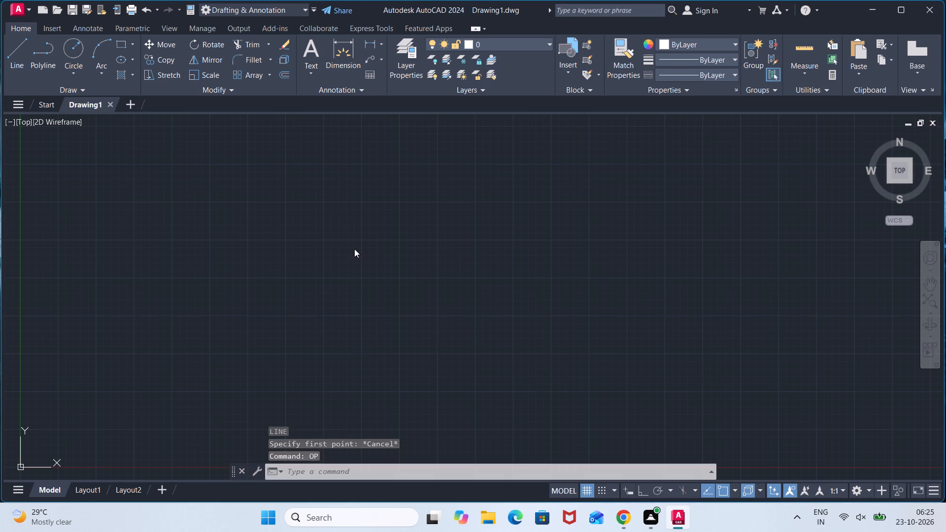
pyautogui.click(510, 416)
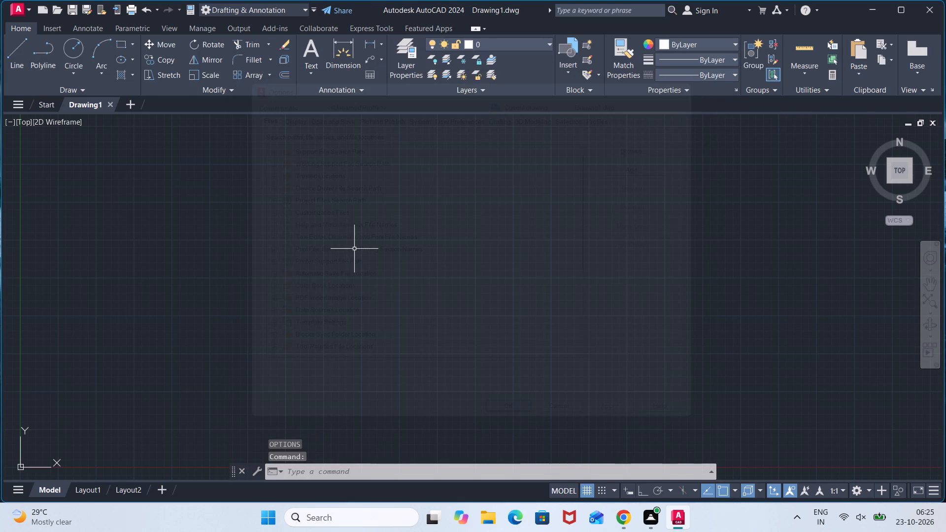
# Save the new drawing in the Documents folder under the name RGF.
pyautogui.hotkey('ctrl', 's')
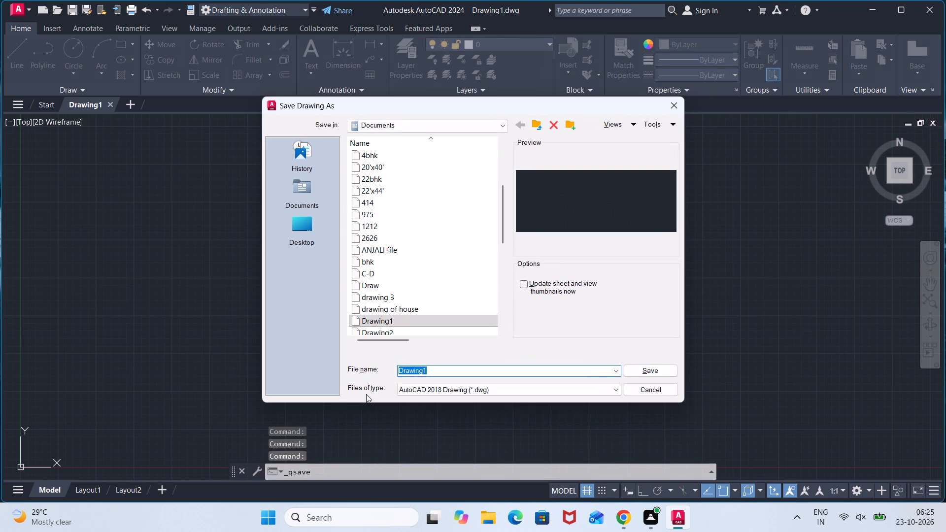
pyautogui.click(452, 369)
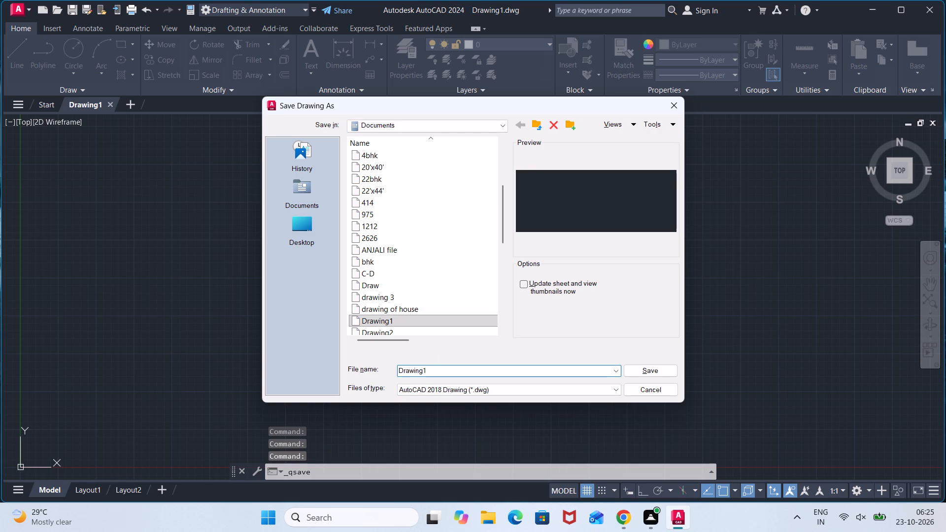
pyautogui.press('BackSpace')
pyautogui.press('BackSpace')
pyautogui.press('BackSpace')
pyautogui.press('BackSpace')
pyautogui.press('BackSpace')
pyautogui.press('BackSpace')
pyautogui.press('BackSpace')
pyautogui.press('BackSpace')
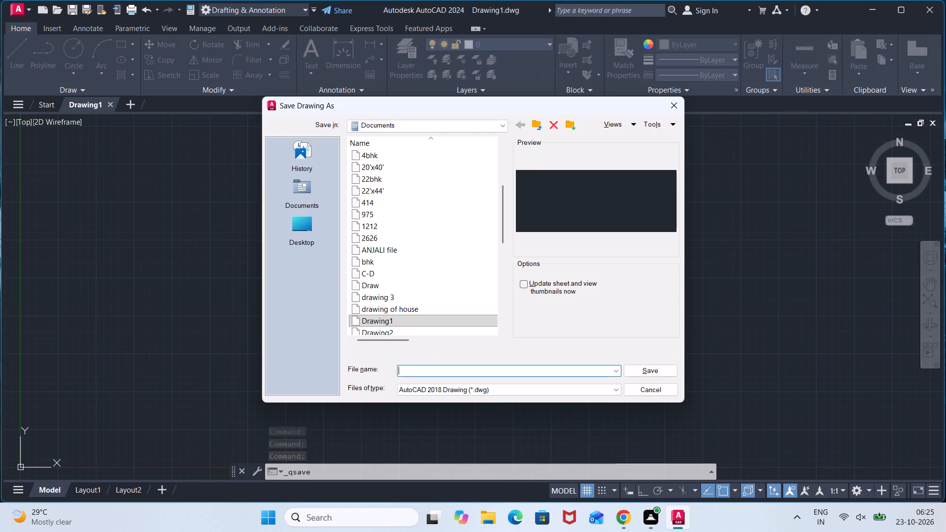
pyautogui.press('g')
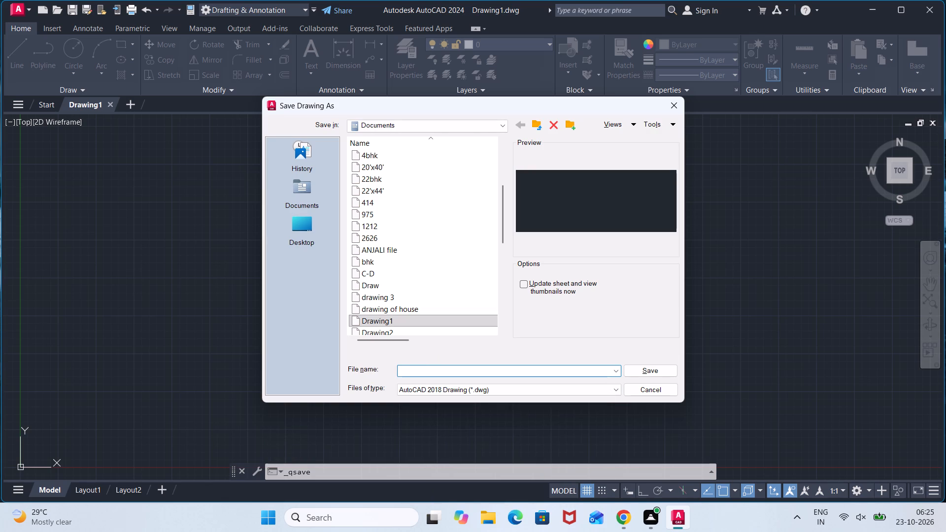
pyautogui.press('BackSpace')
pyautogui.write('RGF')
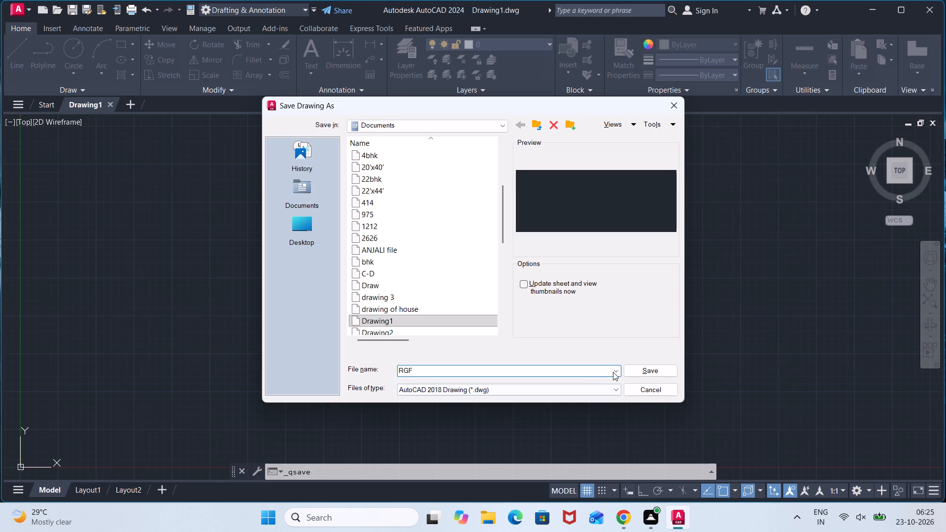
pyautogui.click(664, 365)
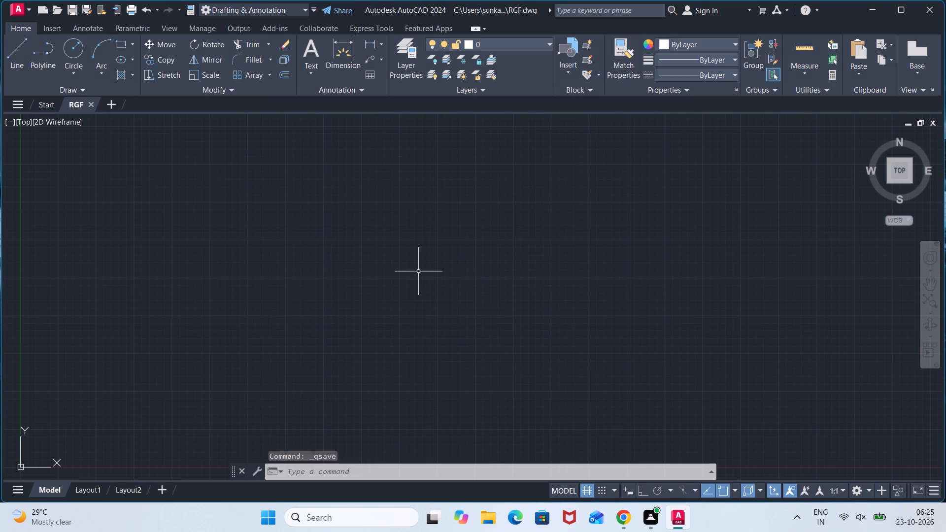
# Turn on command log recording with LOGFILEON.
pyautogui.write('LOGFILE')
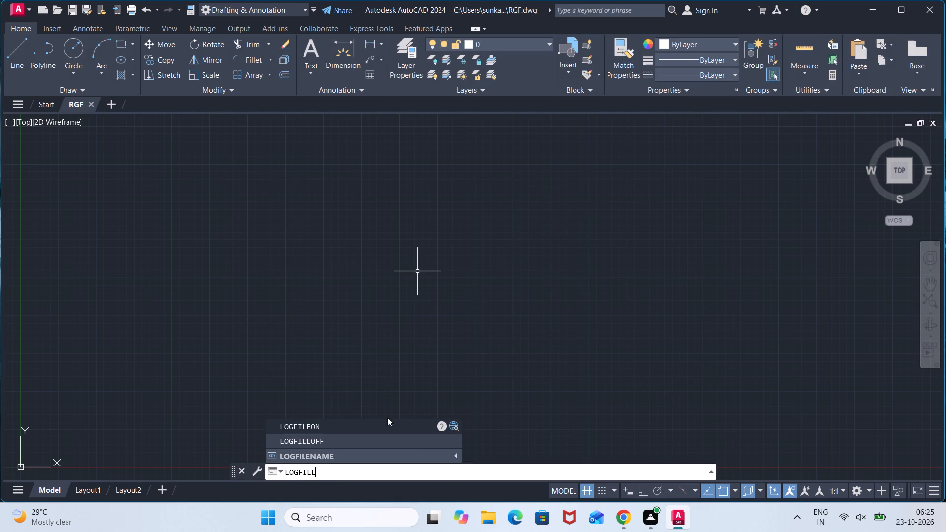
pyautogui.click(387, 425)
# Move the UCS origin to the lower-left corner of the drawing area, well away from the working space, and deselect it.
pyautogui.scroll(-1, 416, 324)
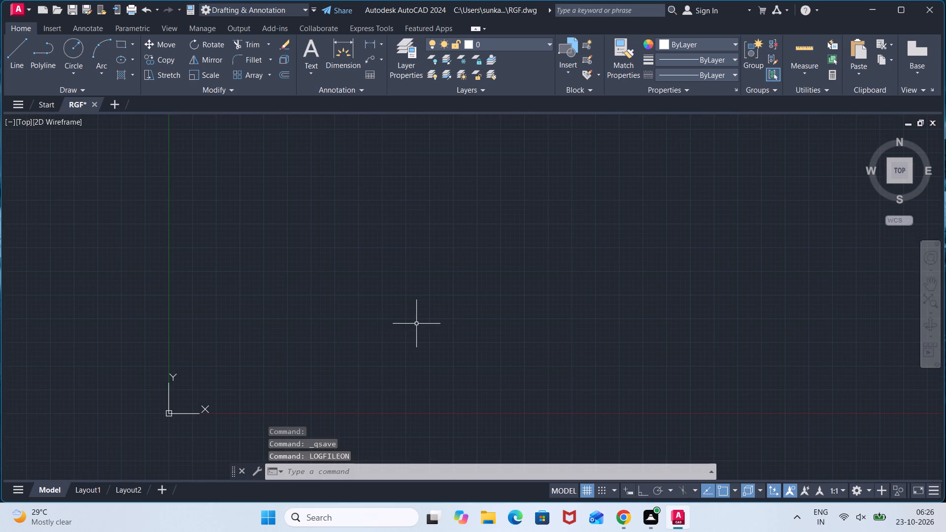
pyautogui.scroll(-2, 522, 260)
pyautogui.moveTo(581, 207); pyautogui.dragTo(490, 250, button='middle')
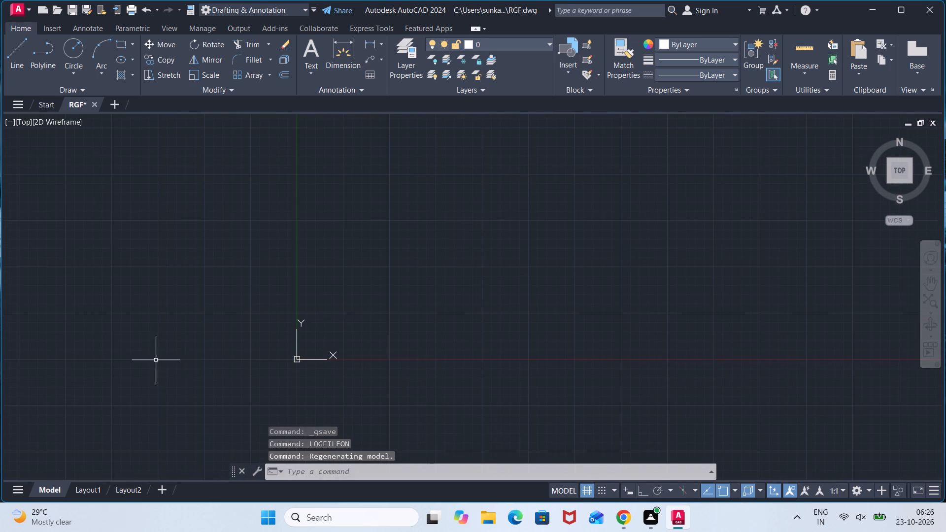
pyautogui.click(297, 358)
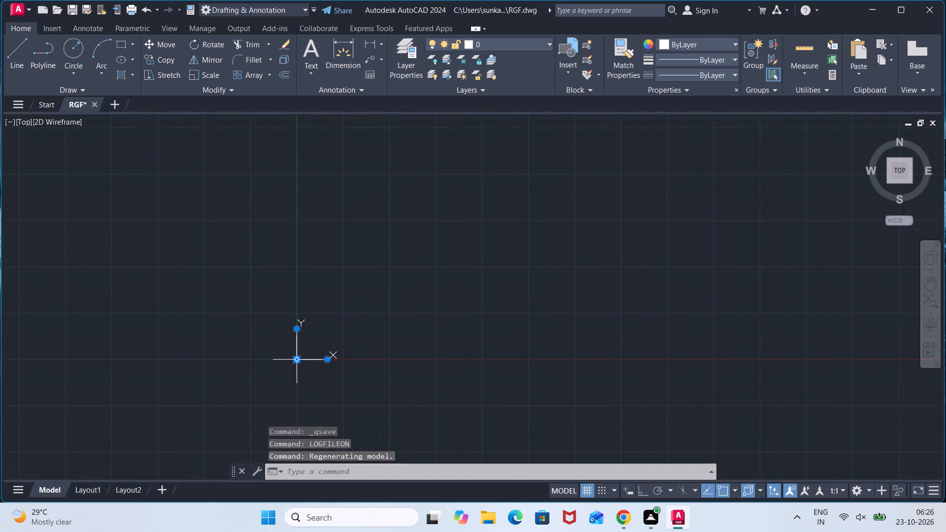
pyautogui.moveTo(299, 360); pyautogui.dragTo(286, 367)
pyautogui.click(27, 454)
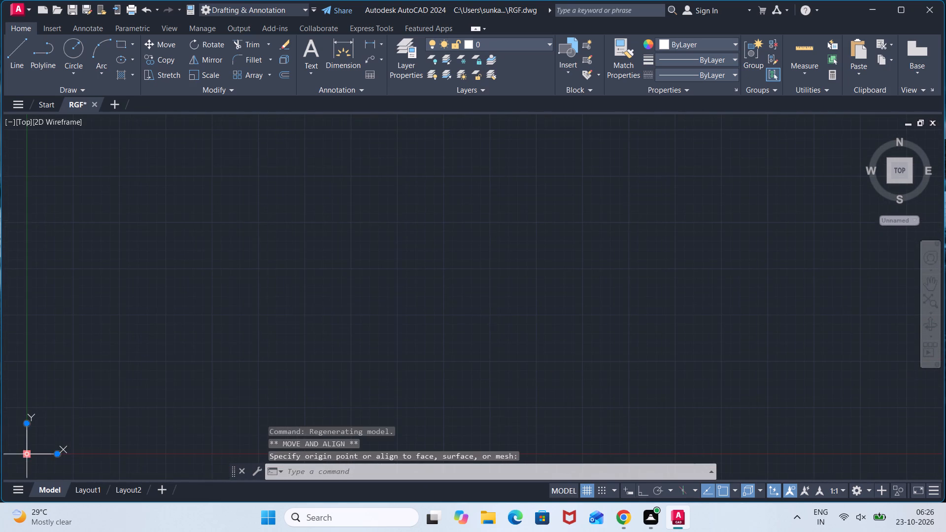
pyautogui.scroll(-4, 344, 304)
pyautogui.click(300, 327)
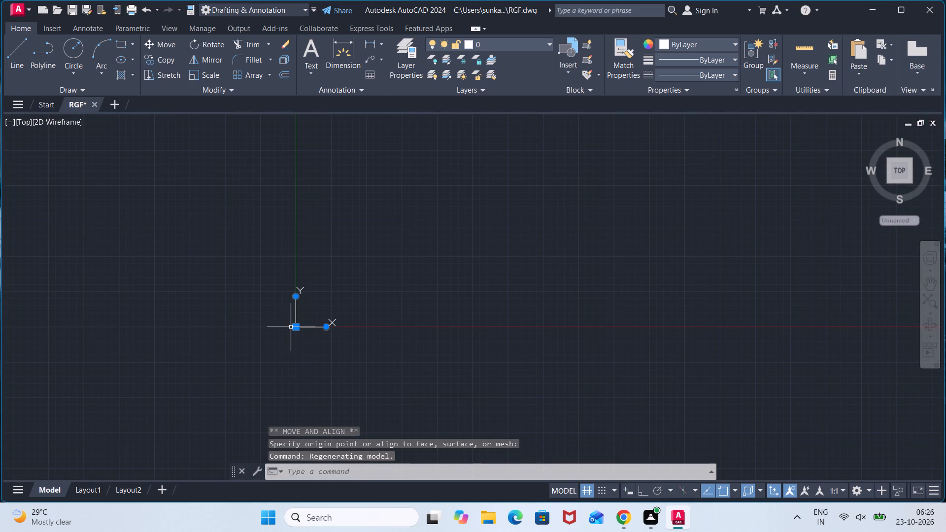
pyautogui.click(296, 327)
pyautogui.click(25, 466)
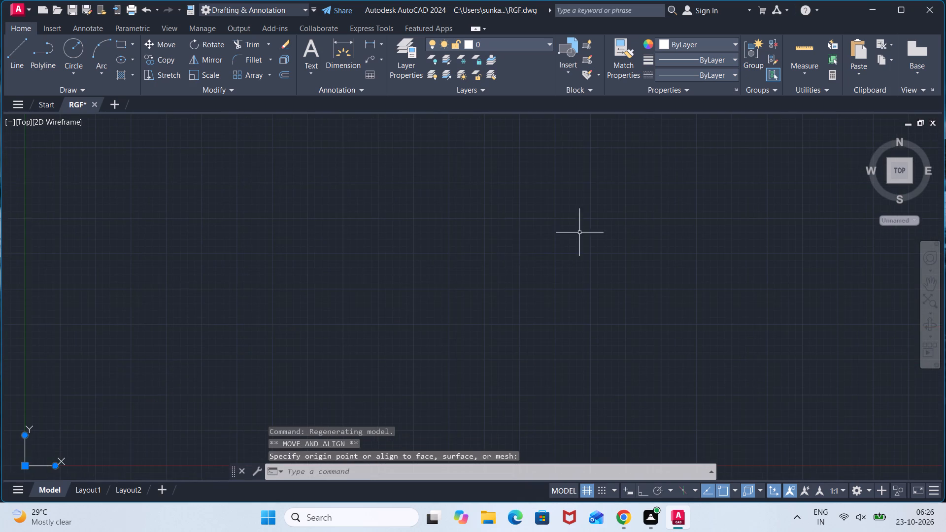
pyautogui.scroll(-2, 579, 232)
pyautogui.moveTo(616, 205); pyautogui.dragTo(316, 420, button='middle')
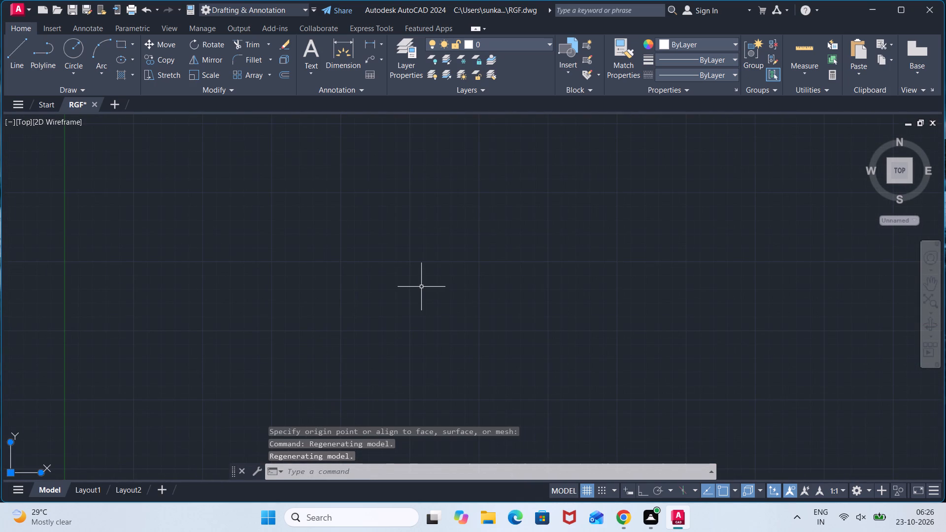
pyautogui.press('Escape')
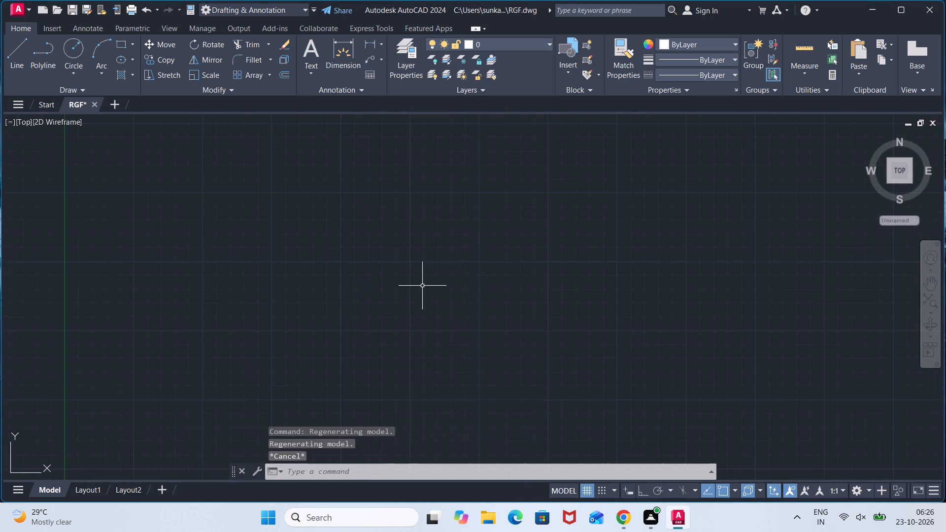
# Turn on Ortho mode.
pyautogui.press('F8')
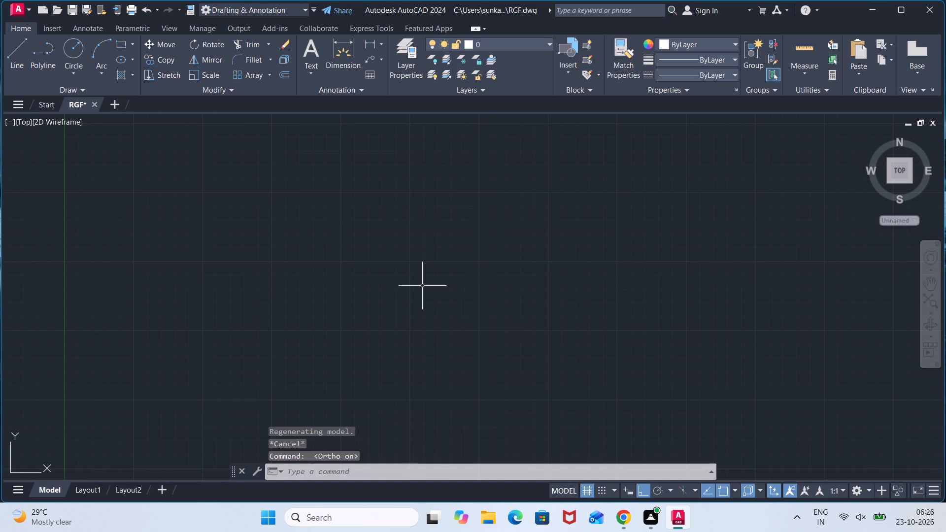
pyautogui.press('Escape')
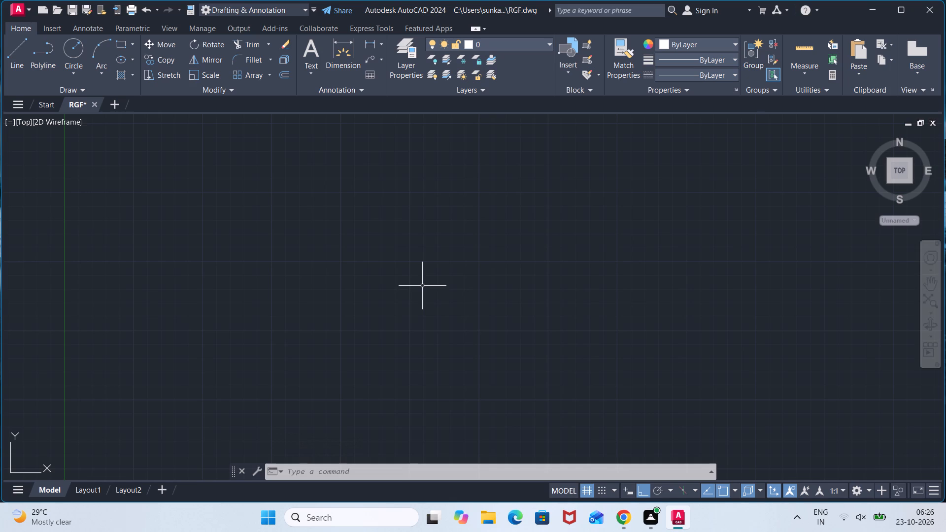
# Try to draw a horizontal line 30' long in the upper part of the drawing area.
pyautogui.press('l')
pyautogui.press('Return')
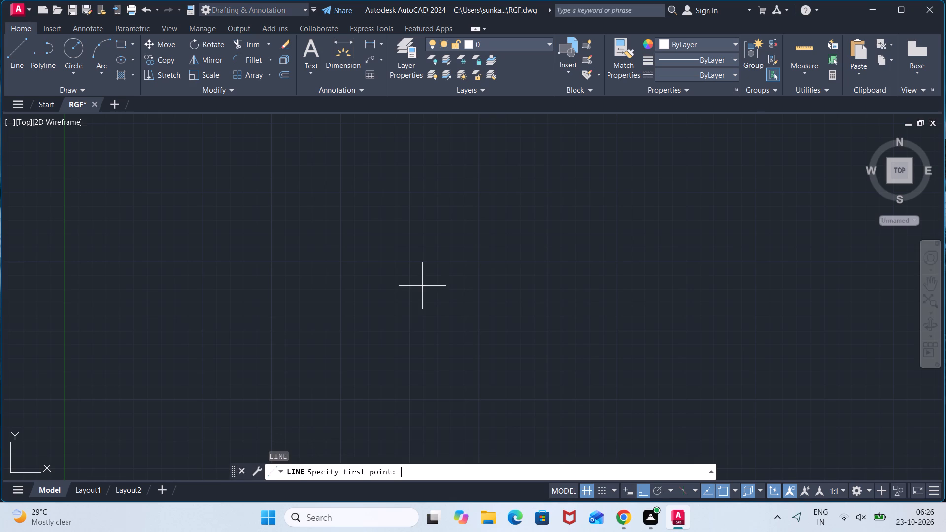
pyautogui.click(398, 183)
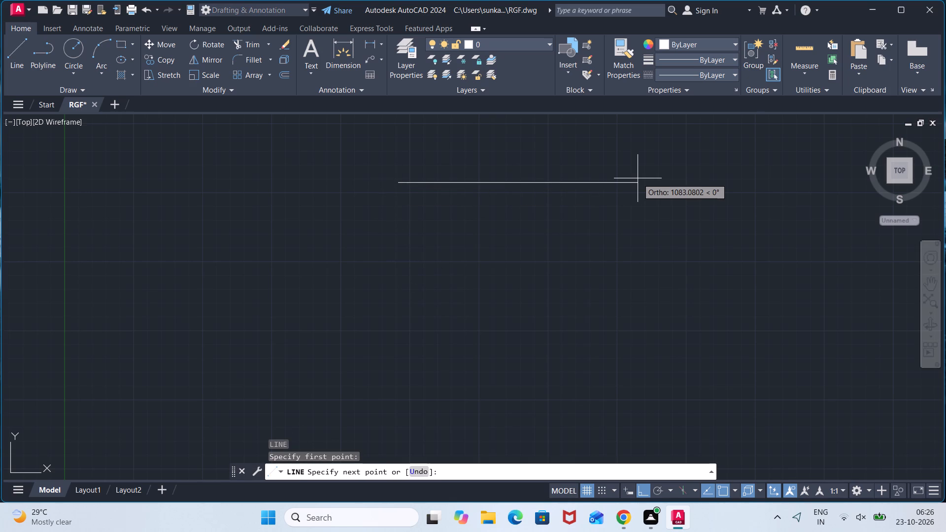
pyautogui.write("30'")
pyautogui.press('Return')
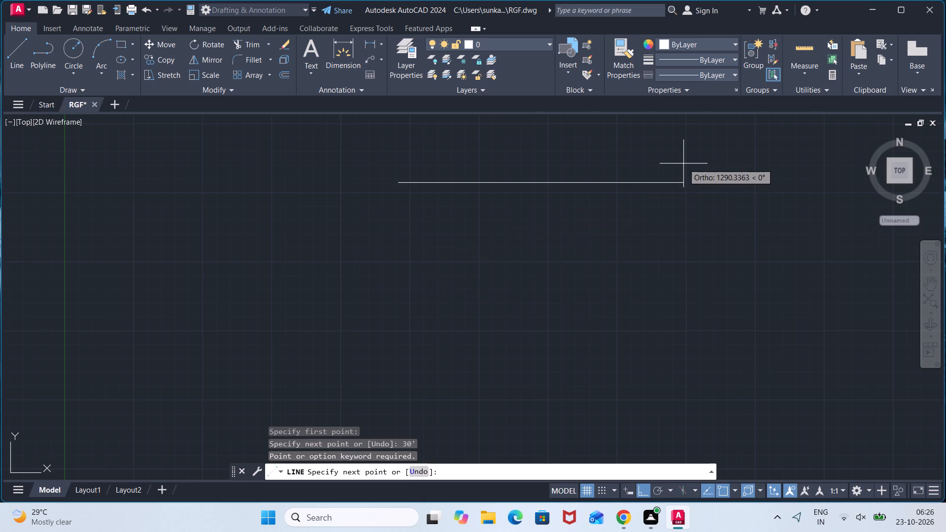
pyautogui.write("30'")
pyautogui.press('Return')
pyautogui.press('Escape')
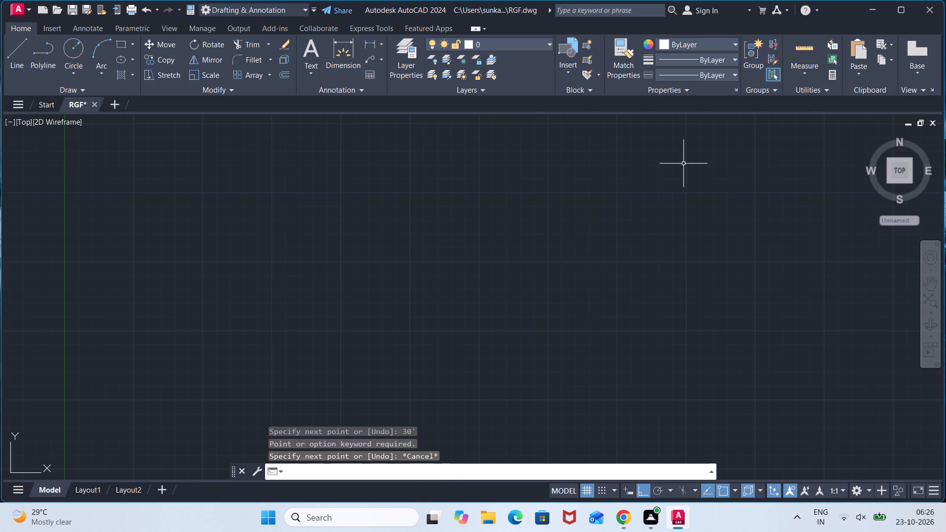
# Set the drawing's length units to Engineering with a precision of 0'-0.000".
pyautogui.write('UN')
pyautogui.press('Return')
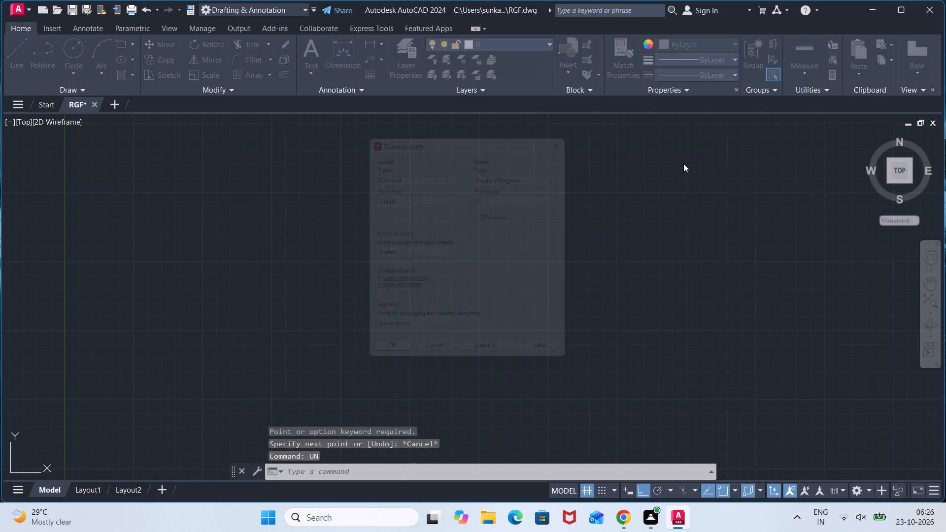
pyautogui.click(452, 169)
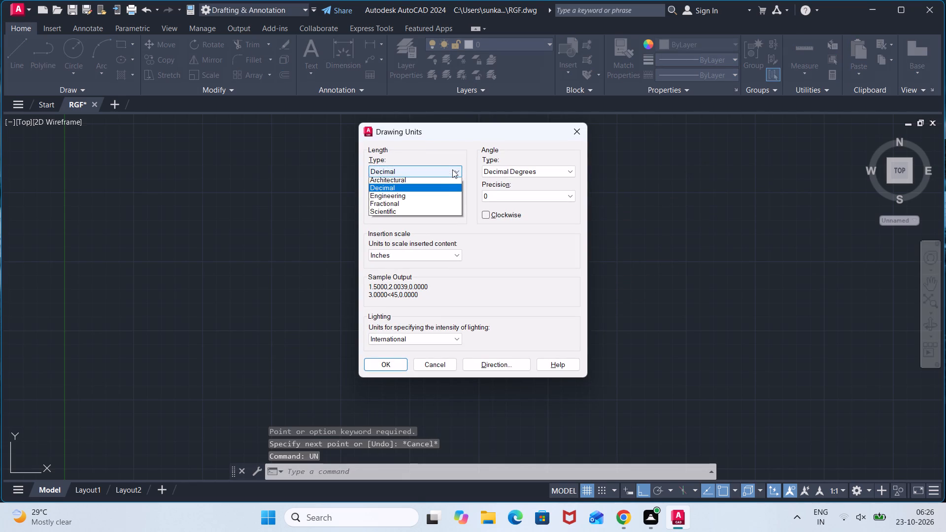
pyautogui.click(439, 198)
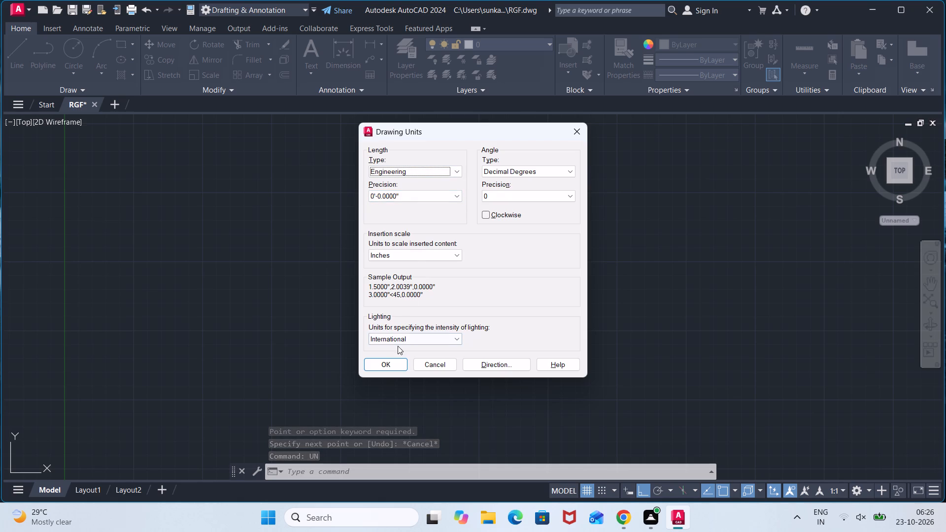
pyautogui.click(457, 199)
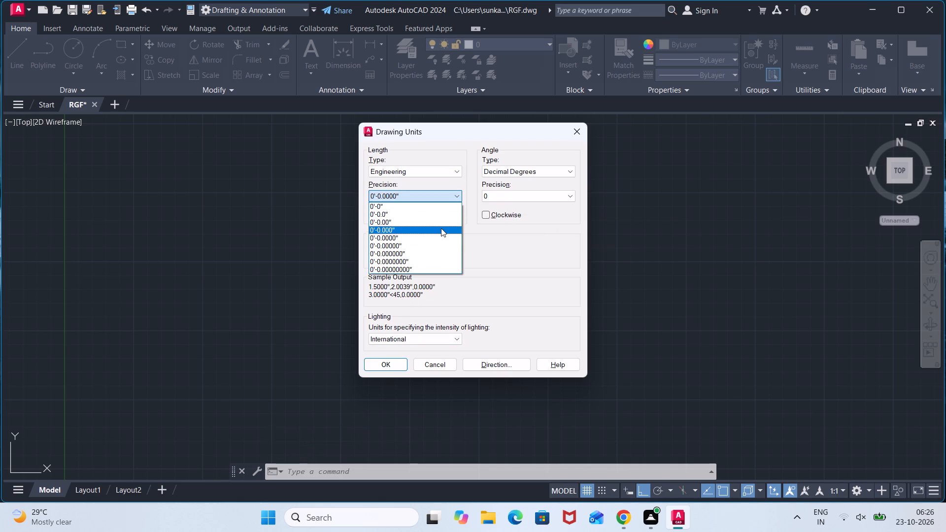
pyautogui.click(441, 228)
pyautogui.click(389, 364)
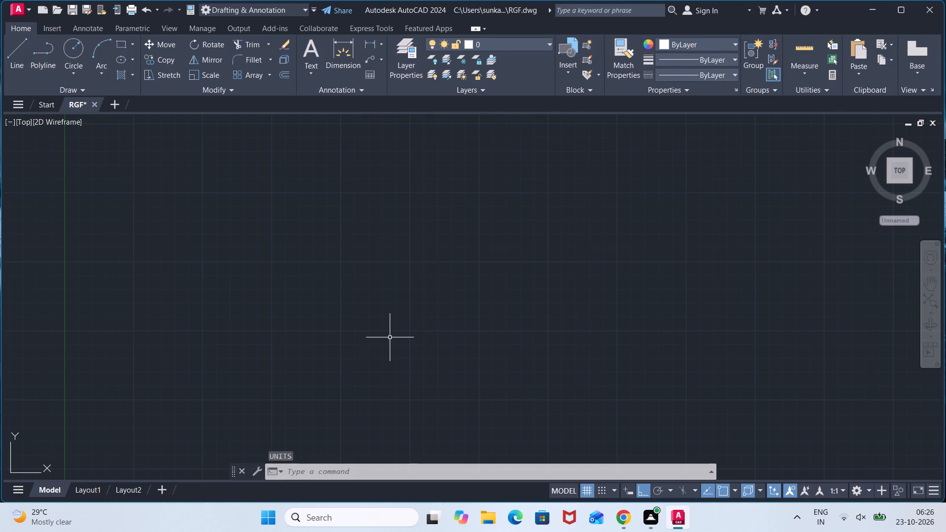
# Draw a closed rectangle of lines 30' wide and 50' high in the middle of the drawing area.
pyautogui.press('l')
pyautogui.press('Return')
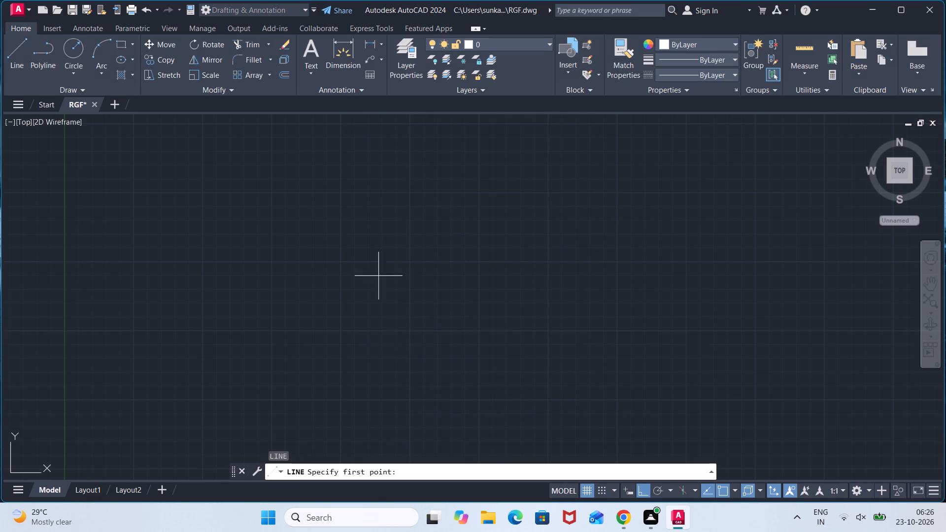
pyautogui.click(322, 194)
pyautogui.write("30'")
pyautogui.press('Return')
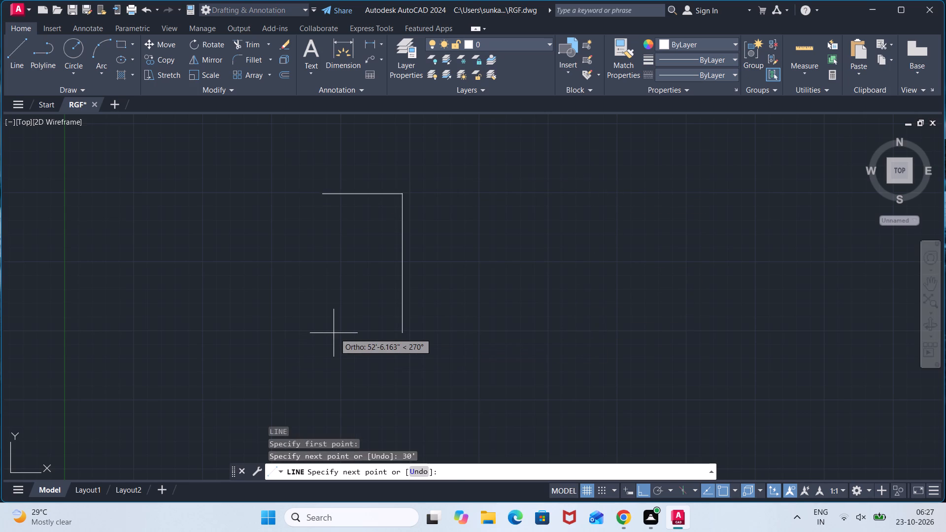
pyautogui.write("50'")
pyautogui.press('Return')
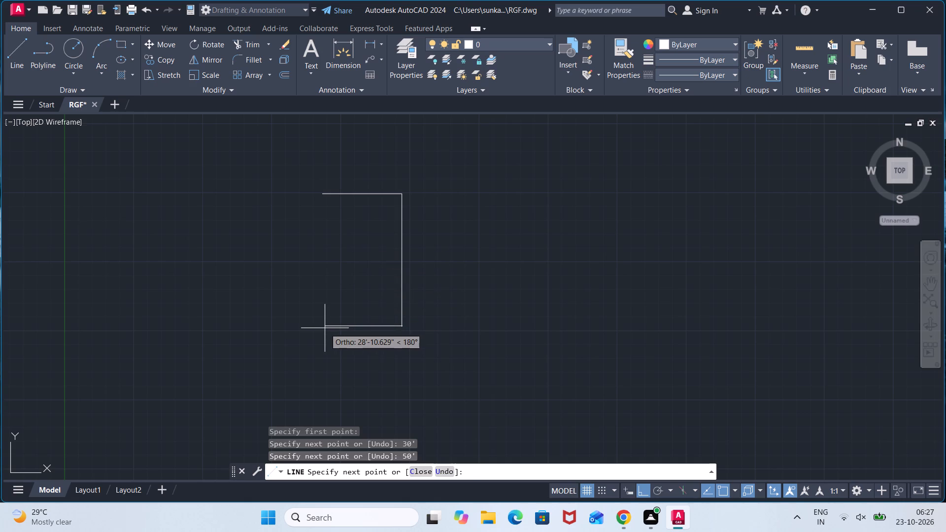
pyautogui.write("30'")
pyautogui.press('Return')
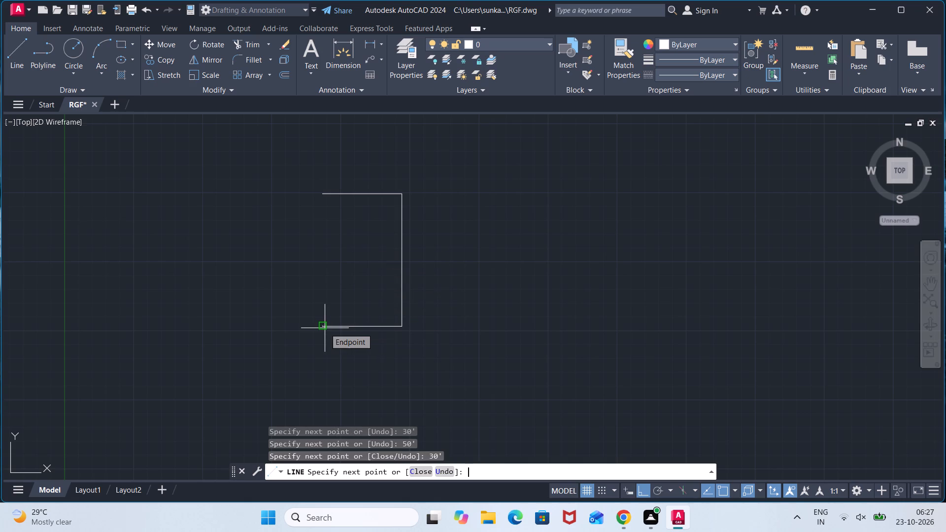
pyautogui.press('c')
pyautogui.press('Return')
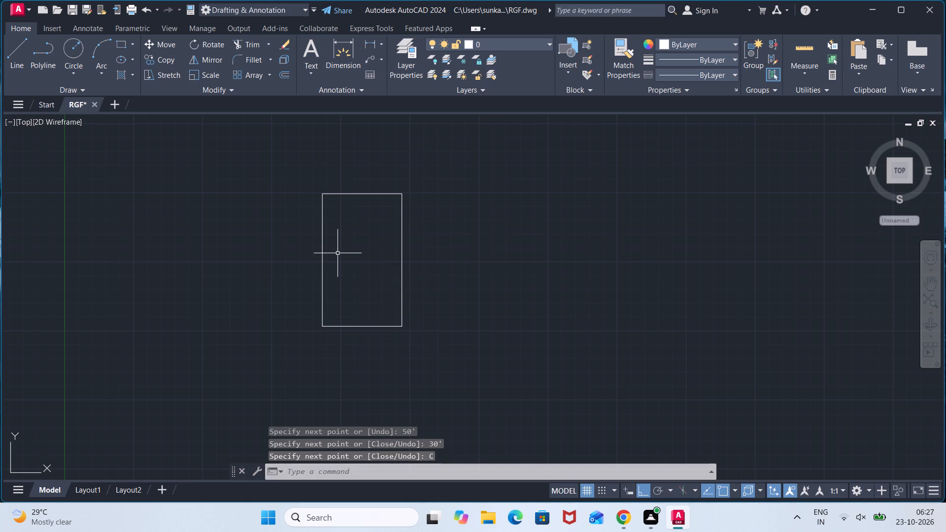
# Offset all four sides of the rectangle 9" inward to form the inner faces of the outer walls.
pyautogui.scroll(2, 338, 253)
pyautogui.scroll(-1, 338, 253)
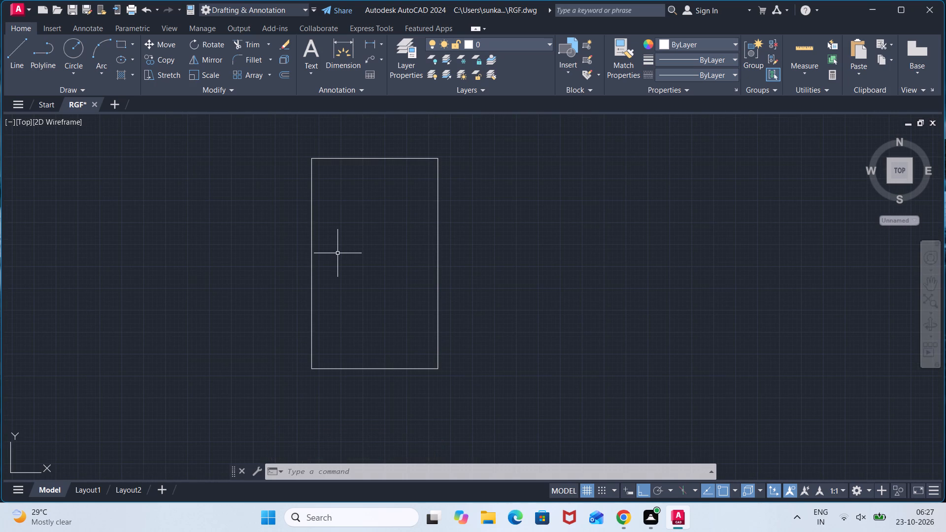
pyautogui.press('o')
pyautogui.press('Return')
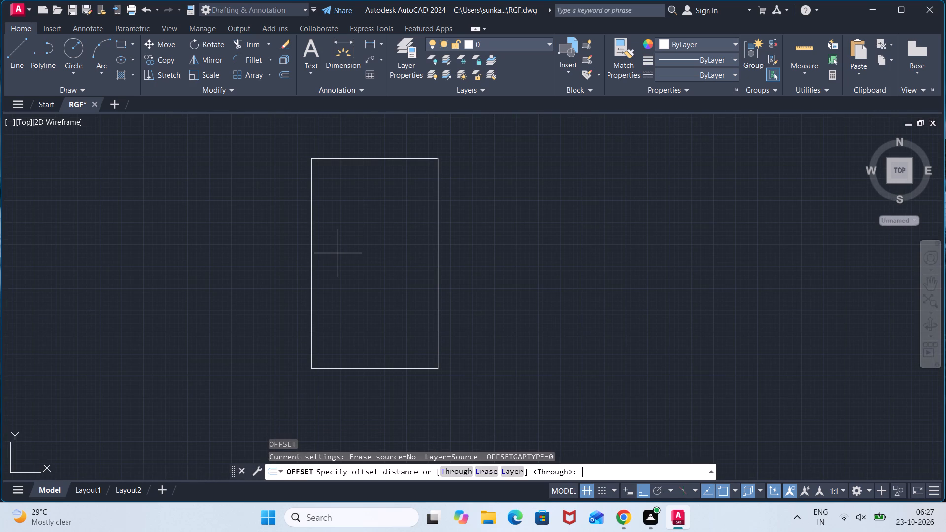
pyautogui.write('9"')
pyautogui.press('Return')
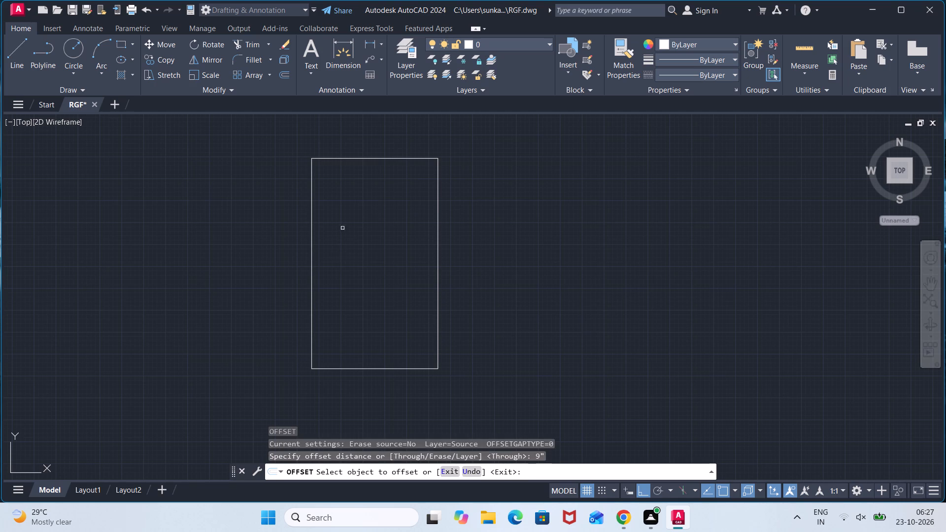
pyautogui.click(360, 157)
pyautogui.click(359, 207)
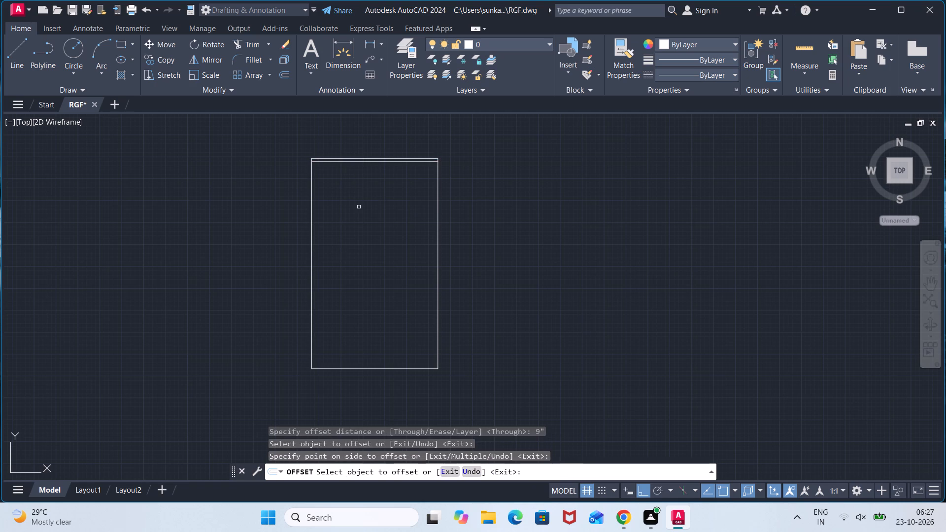
pyautogui.click(310, 212)
pyautogui.click(360, 210)
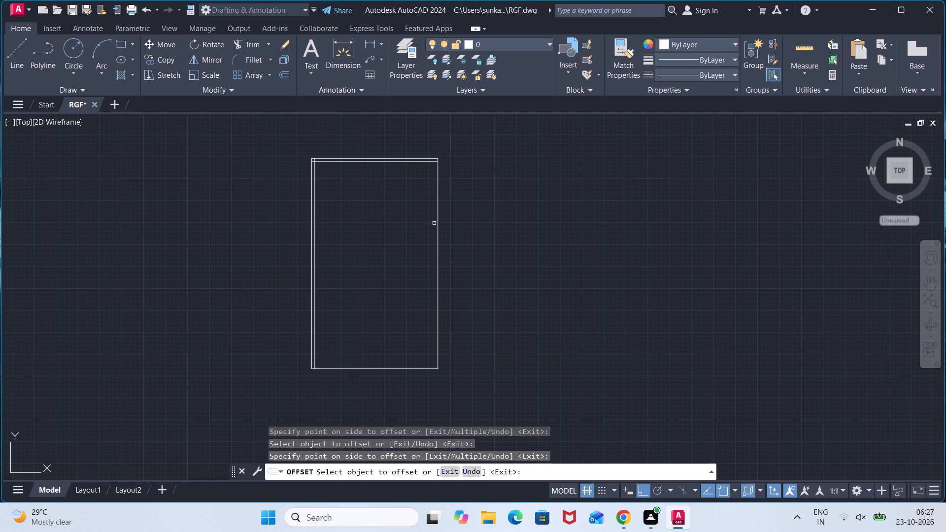
pyautogui.click(437, 226)
pyautogui.click(363, 243)
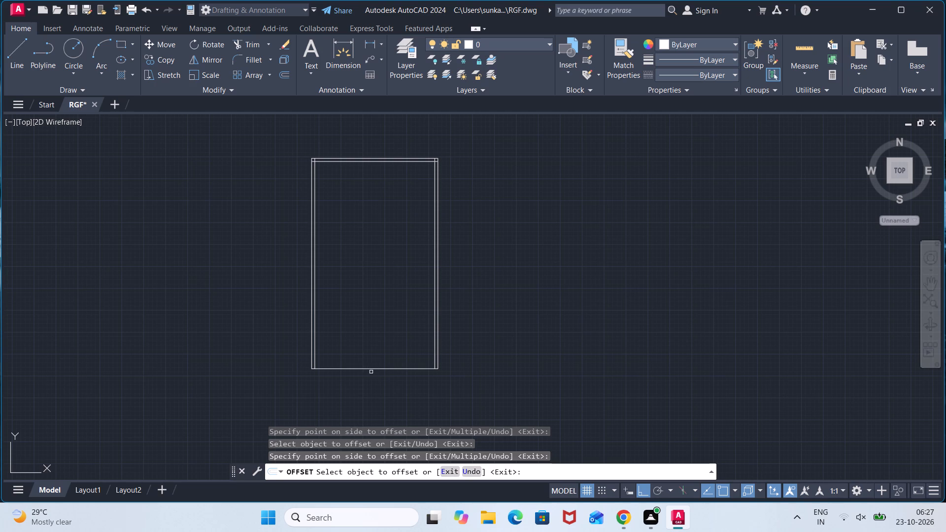
pyautogui.click(372, 369)
pyautogui.click(371, 347)
pyautogui.press('Escape')
# Trim the overlapping ends of the inner wall lines at the rectangle's lower-left corner.
pyautogui.write('TR')
pyautogui.press('Return')
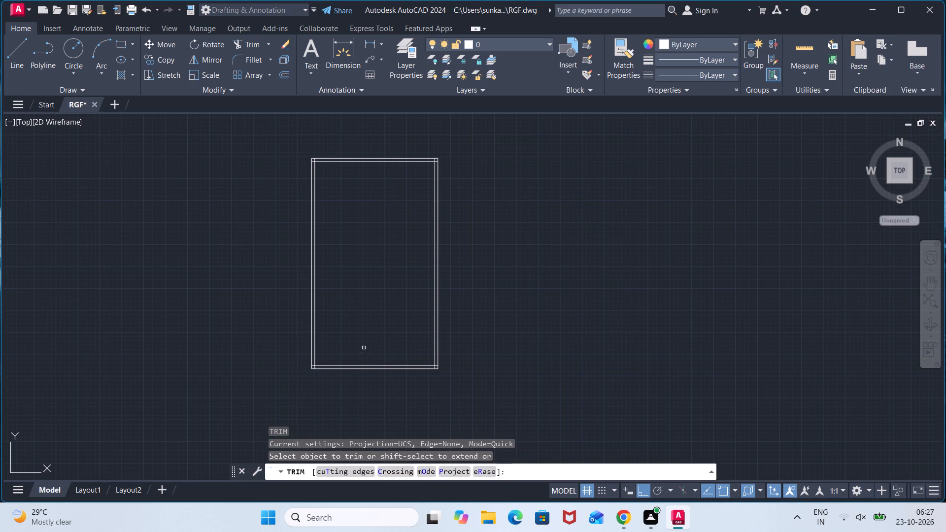
pyautogui.scroll(2, 268, 375)
pyautogui.scroll(2, 409, 355)
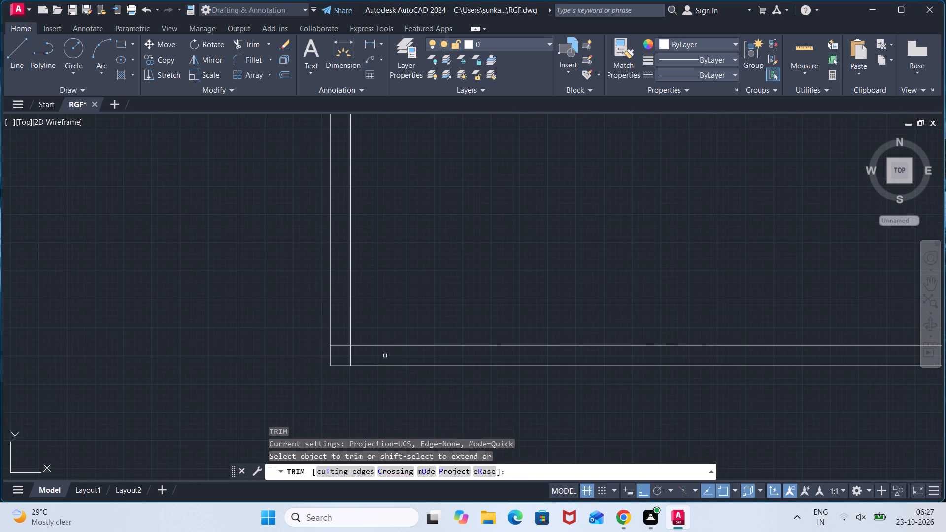
pyautogui.click(379, 356)
pyautogui.click(344, 354)
pyautogui.click(342, 352)
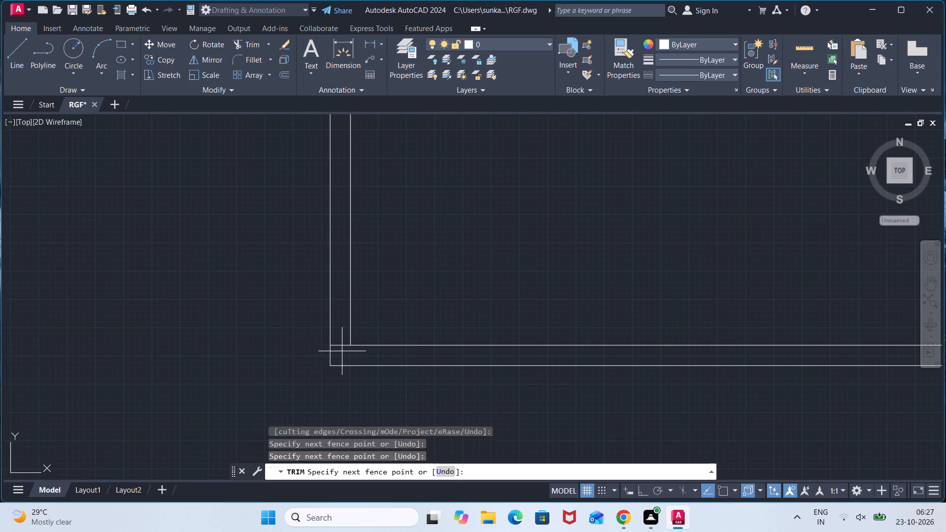
pyautogui.click(341, 323)
# Trim the overlapping ends of the inner wall lines at the rectangle's lower-right corner.
pyautogui.scroll(-4, 551, 416)
pyautogui.moveTo(697, 414); pyautogui.dragTo(536, 398, button='middle')
pyautogui.scroll(2, 540, 386)
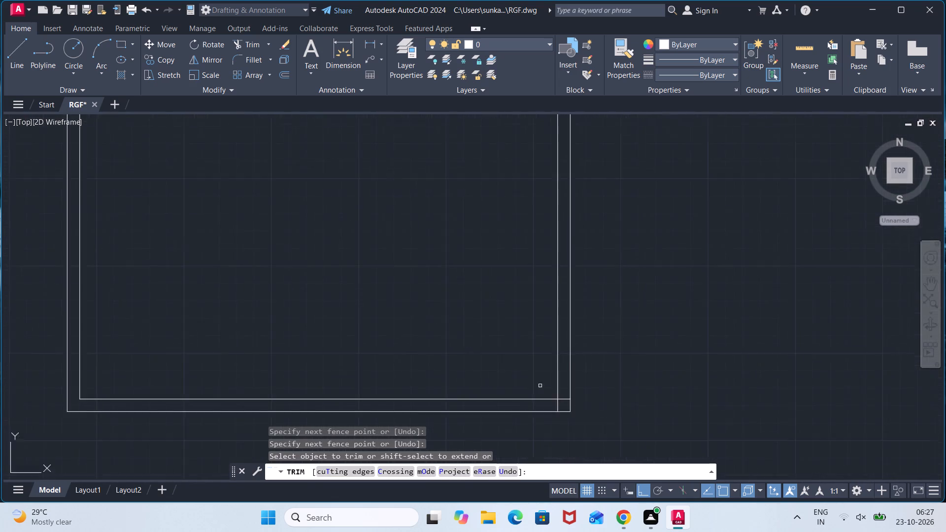
pyautogui.scroll(3, 540, 386)
pyautogui.moveTo(552, 407); pyautogui.dragTo(550, 324, button='middle')
pyautogui.click(590, 313)
pyautogui.click(587, 342)
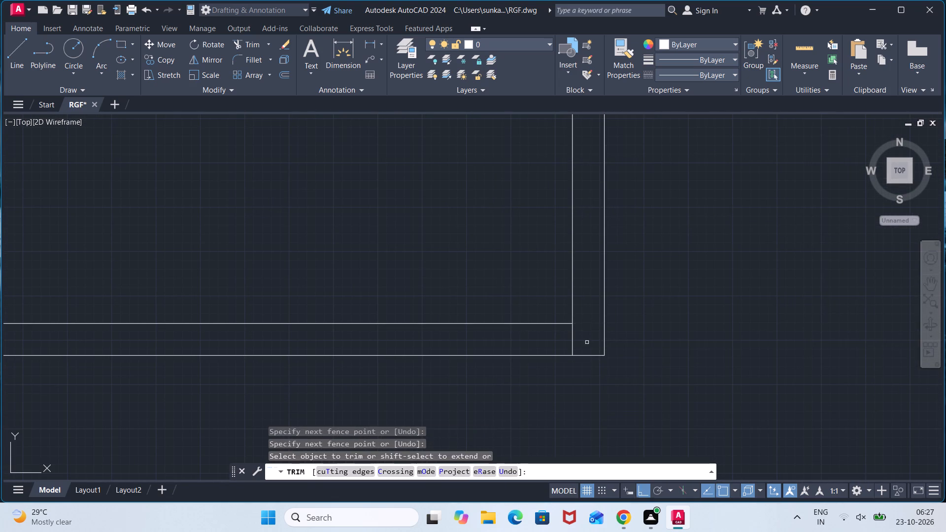
pyautogui.click(590, 341)
pyautogui.click(516, 345)
# Trim the overlapping ends of the inner wall lines at the rectangle's upper-right corner.
pyautogui.scroll(-2, 511, 273)
pyautogui.moveTo(507, 240); pyautogui.dragTo(507, 424, button='middle')
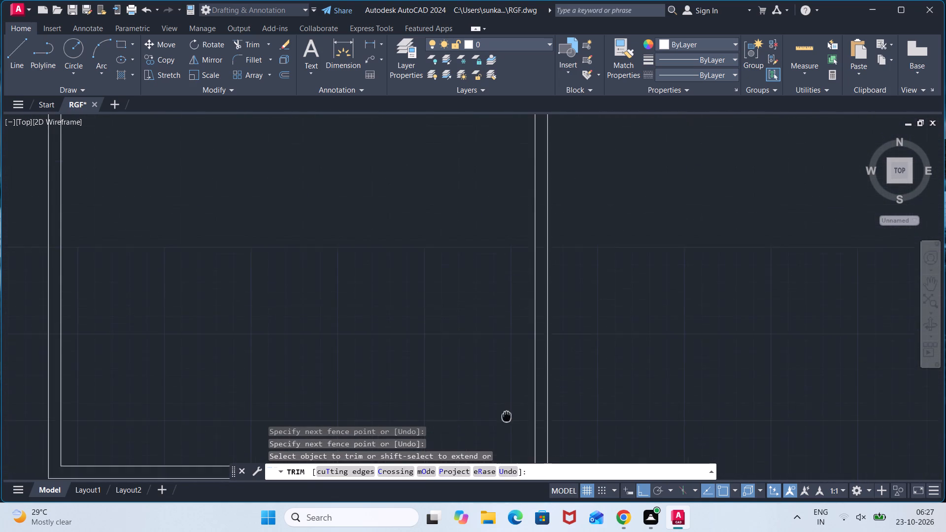
pyautogui.moveTo(507, 424); pyautogui.dragTo(507, 425, button='middle')
pyautogui.moveTo(509, 274); pyautogui.dragTo(519, 454, button='middle')
pyautogui.moveTo(542, 331); pyautogui.dragTo(544, 449, button='middle')
pyautogui.scroll(-3, 528, 192)
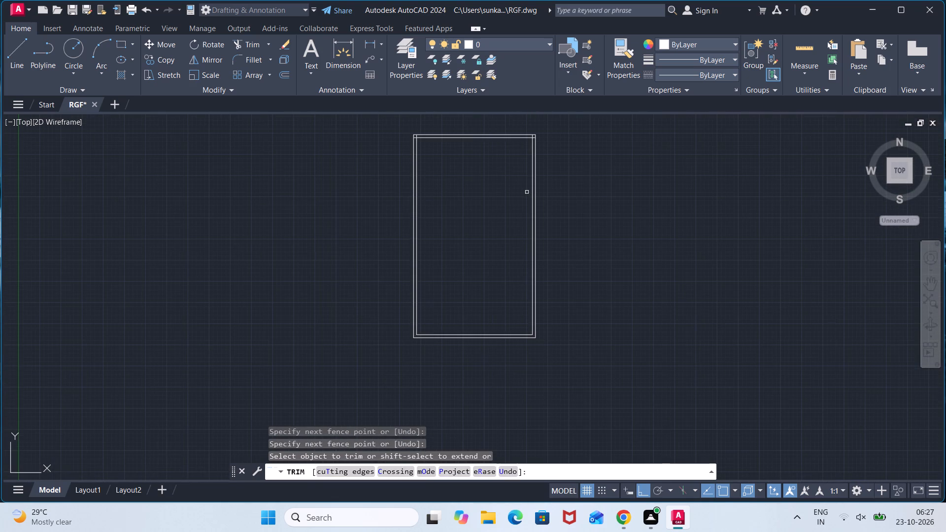
pyautogui.moveTo(524, 184); pyautogui.dragTo(557, 308, button='middle')
pyautogui.scroll(4, 563, 250)
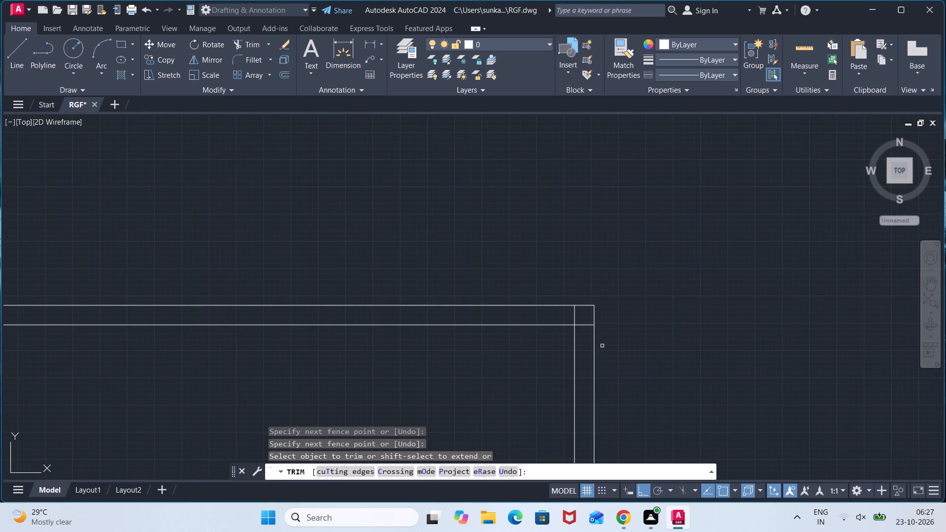
pyautogui.click(584, 331)
pyautogui.click(578, 311)
pyautogui.click(582, 311)
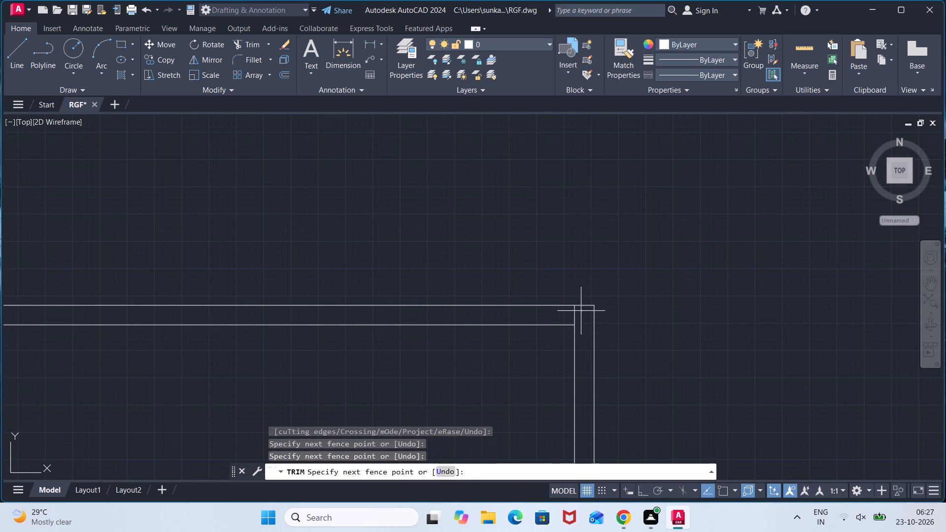
pyautogui.click(567, 311)
# Trim the overlapping ends of the inner wall lines at the rectangle's upper-left corner and finish trimming.
pyautogui.scroll(-1, 472, 328)
pyautogui.moveTo(292, 342); pyautogui.dragTo(777, 343, button='middle')
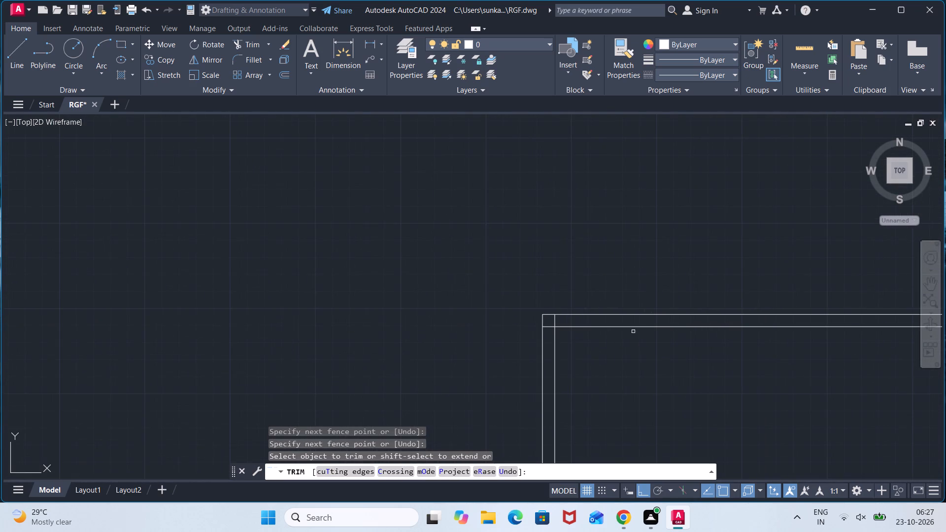
pyautogui.scroll(2, 622, 327)
pyautogui.click(489, 304)
pyautogui.click(426, 309)
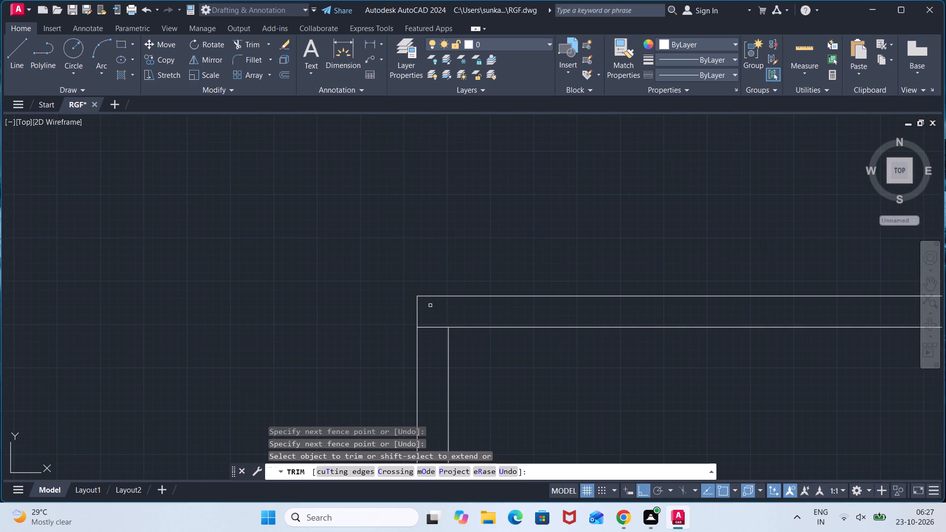
pyautogui.click(430, 305)
pyautogui.click(420, 360)
pyautogui.scroll(-5, 452, 385)
pyautogui.moveTo(495, 402); pyautogui.dragTo(494, 401, button='middle')
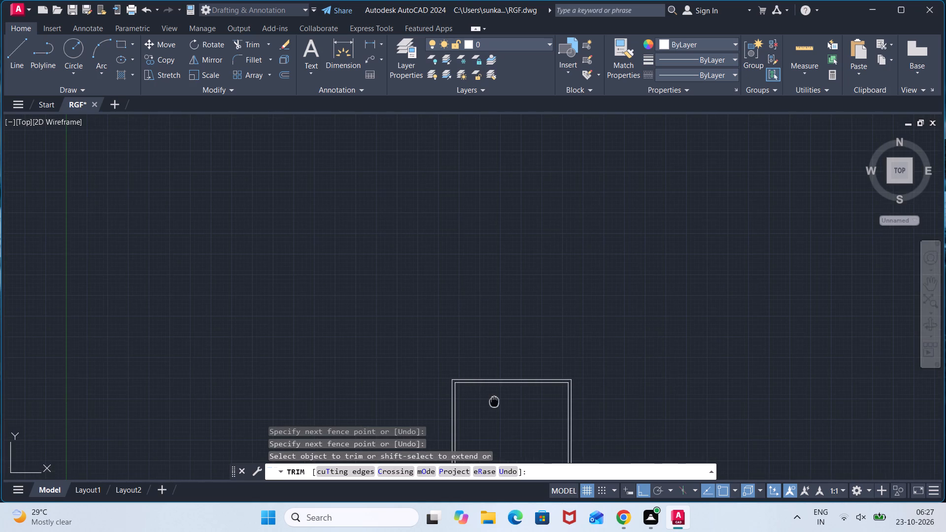
pyautogui.moveTo(494, 401); pyautogui.dragTo(475, 281, button='middle')
pyautogui.press('Escape')
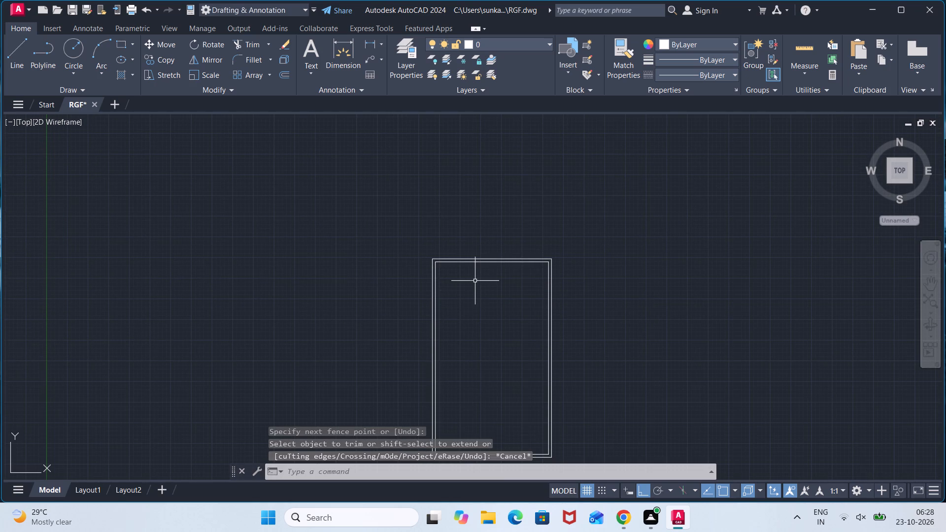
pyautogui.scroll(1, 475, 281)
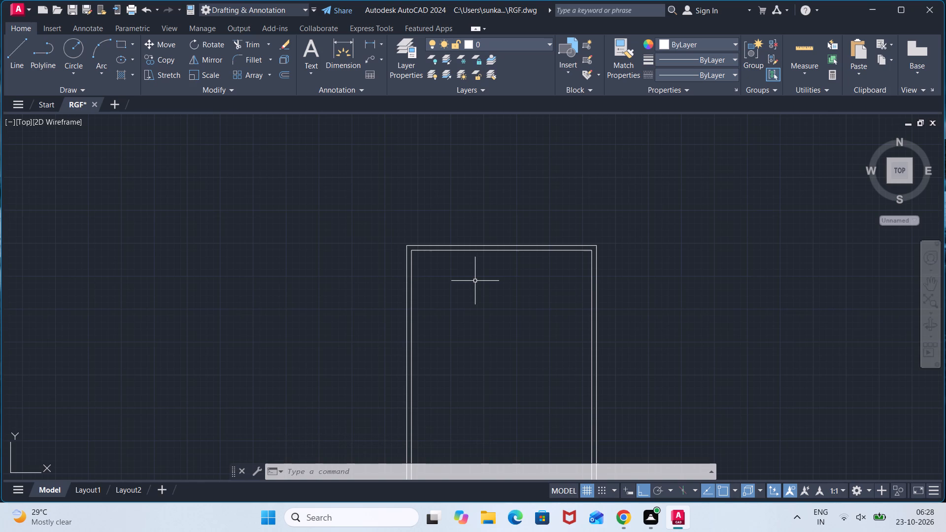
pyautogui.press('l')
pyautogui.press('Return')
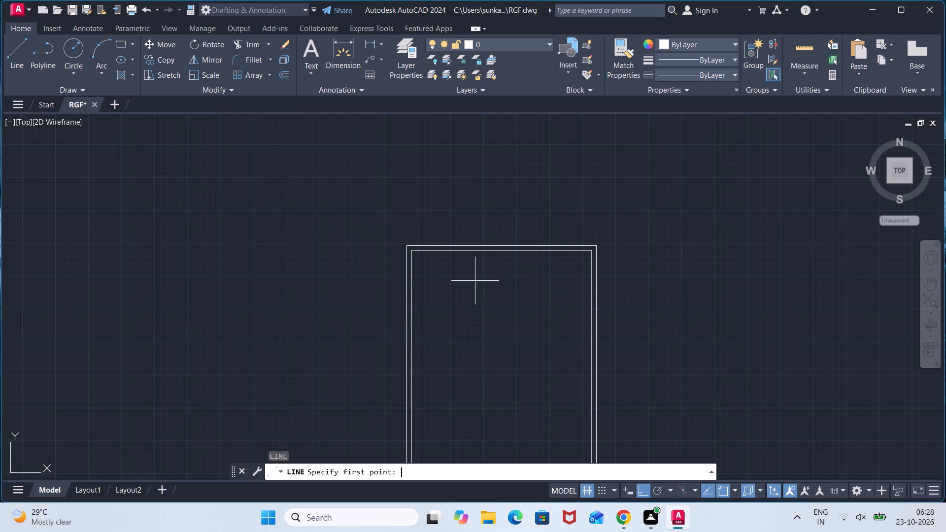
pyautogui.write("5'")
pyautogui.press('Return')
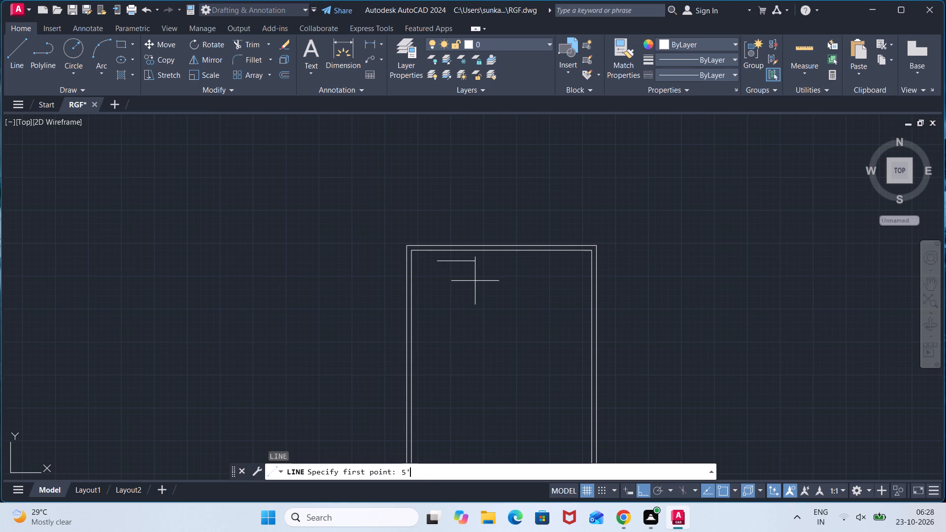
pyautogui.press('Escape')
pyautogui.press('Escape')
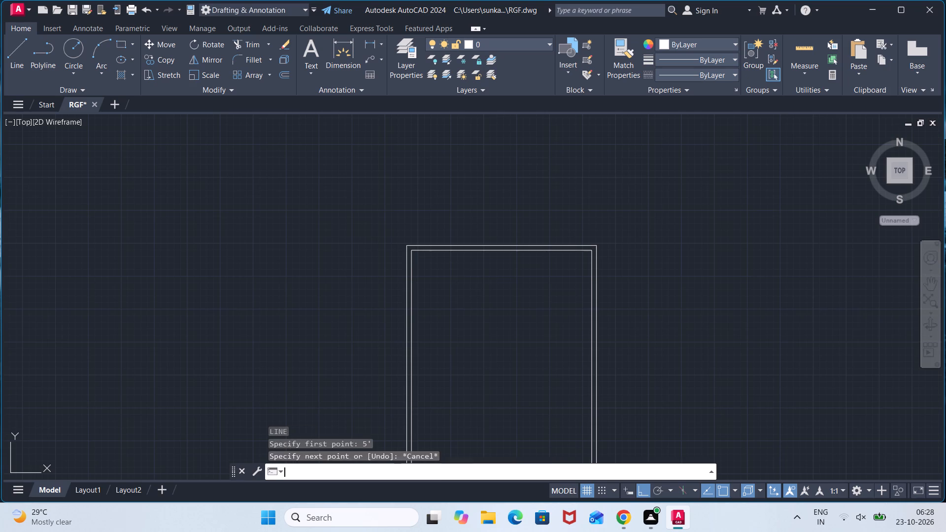
# Offset the inner line of the top wall 5' downward into the plan.
pyautogui.press('o')
pyautogui.press('Return')
pyautogui.write("5'")
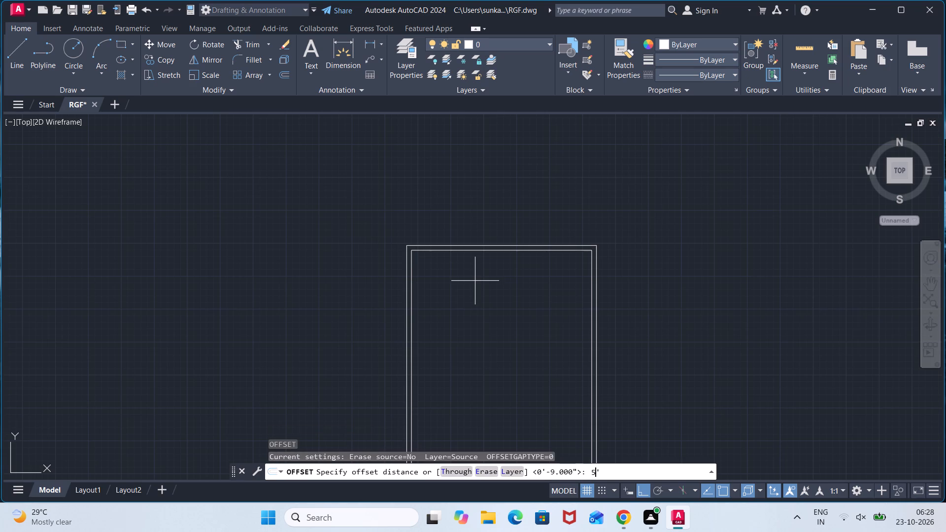
pyautogui.press('Return')
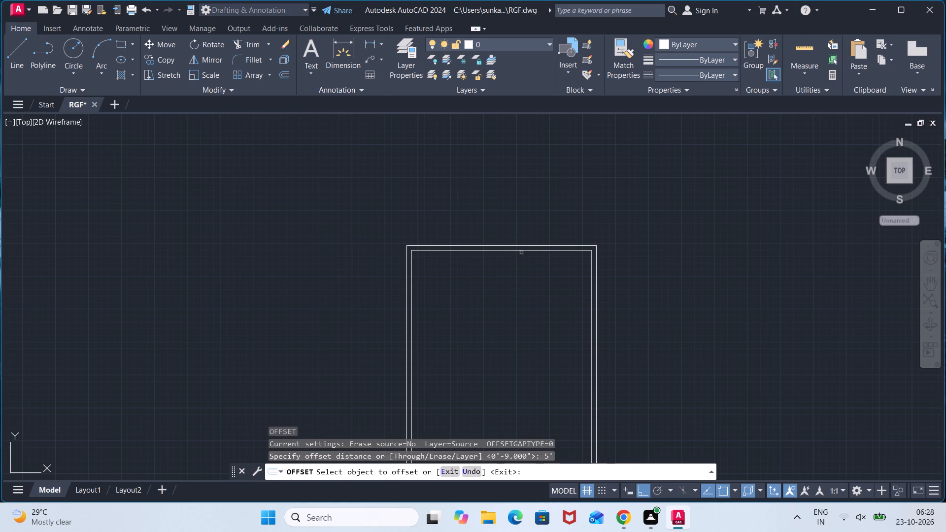
pyautogui.click(522, 251)
pyautogui.click(512, 300)
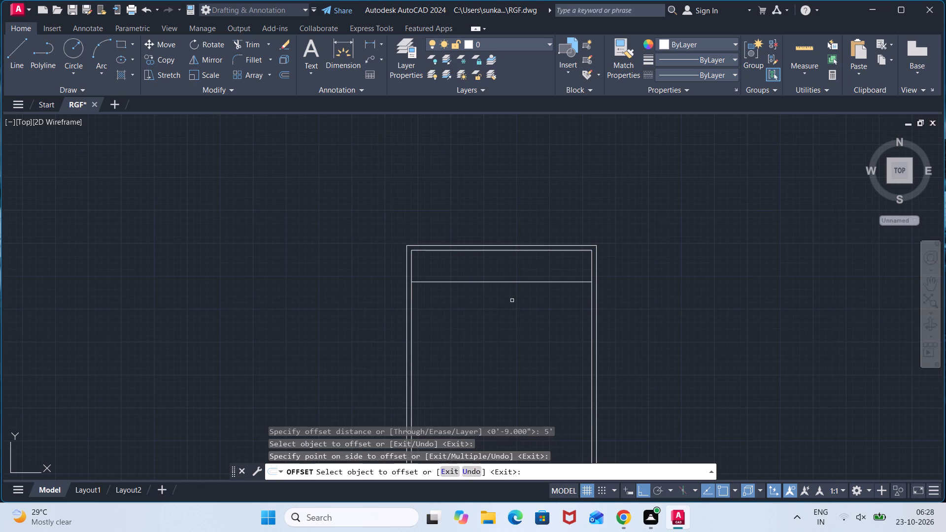
pyautogui.press('Escape')
pyautogui.press('Escape')
pyautogui.press('Escape')
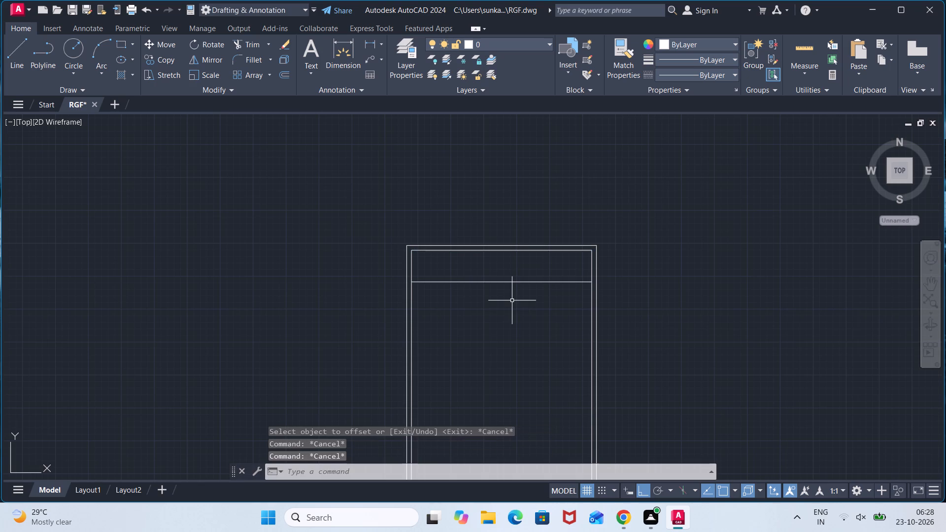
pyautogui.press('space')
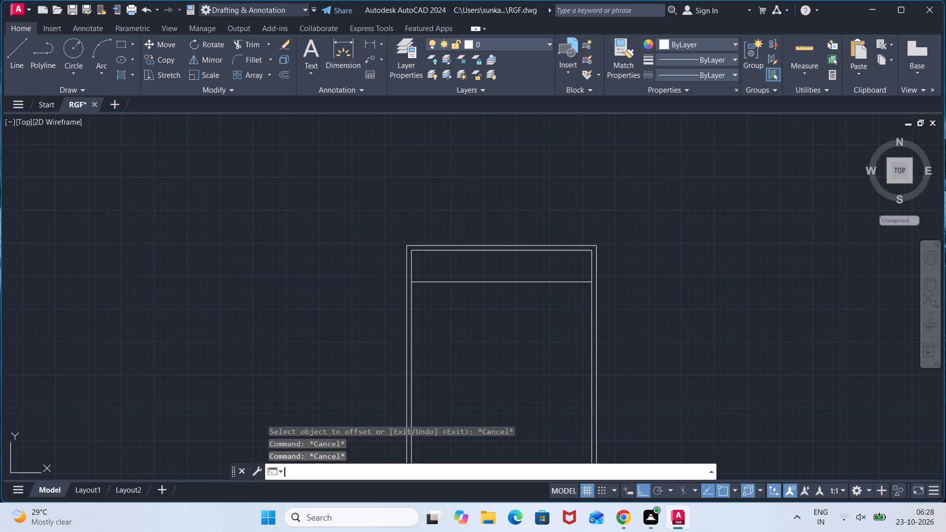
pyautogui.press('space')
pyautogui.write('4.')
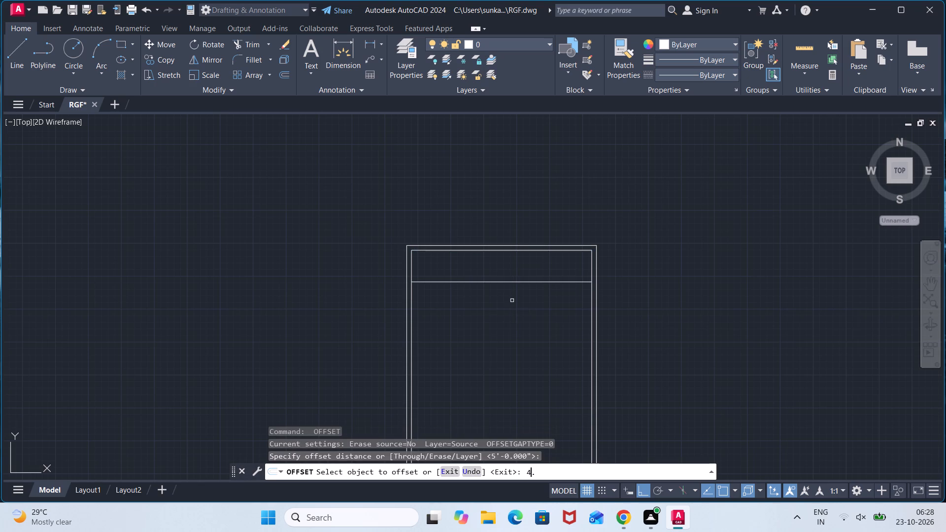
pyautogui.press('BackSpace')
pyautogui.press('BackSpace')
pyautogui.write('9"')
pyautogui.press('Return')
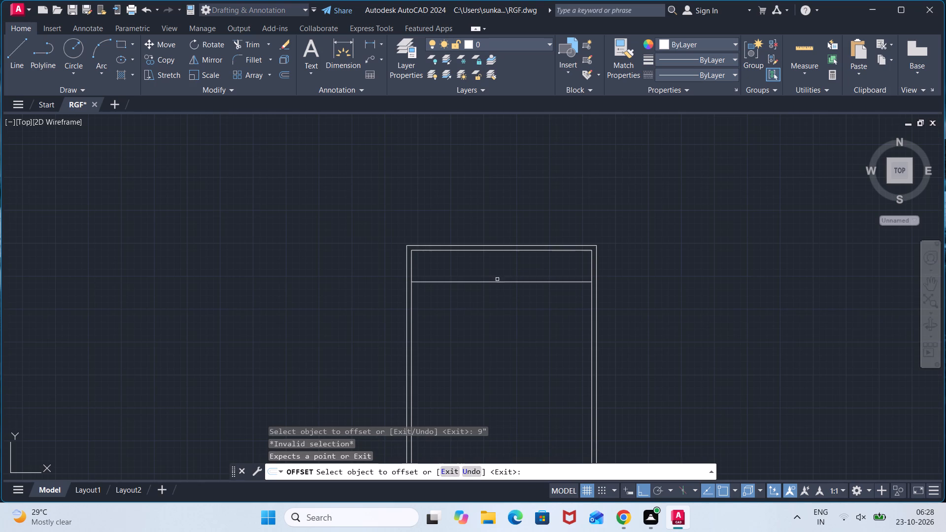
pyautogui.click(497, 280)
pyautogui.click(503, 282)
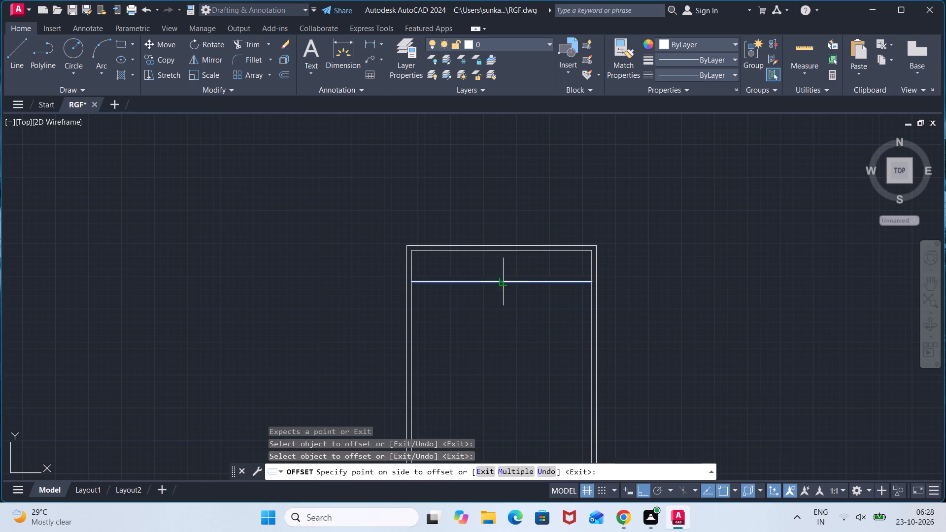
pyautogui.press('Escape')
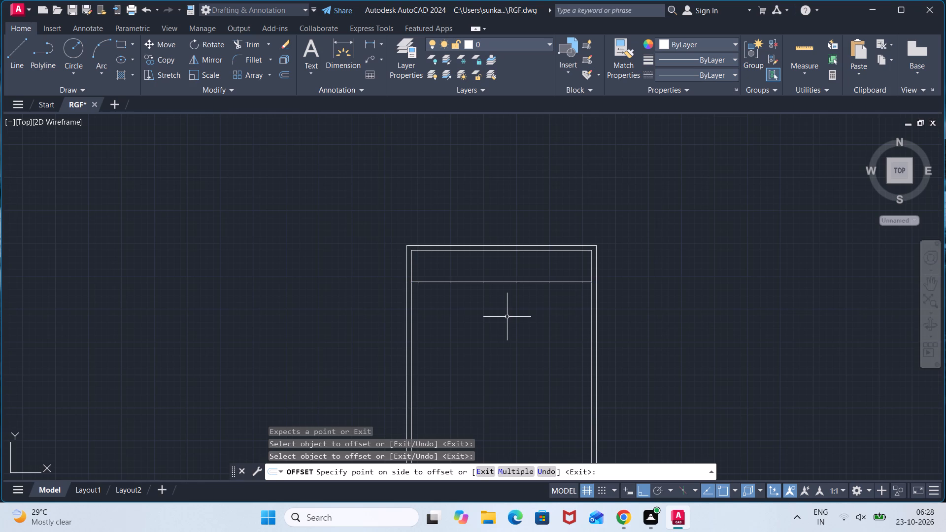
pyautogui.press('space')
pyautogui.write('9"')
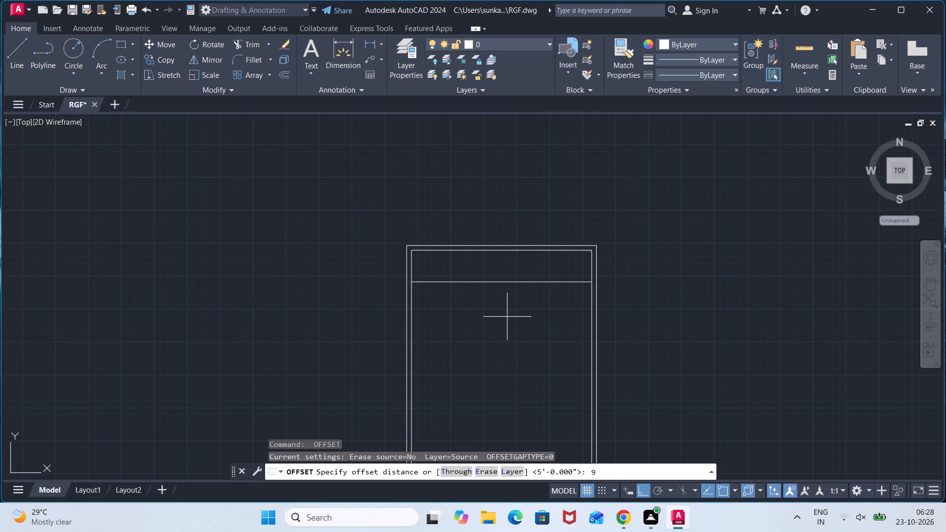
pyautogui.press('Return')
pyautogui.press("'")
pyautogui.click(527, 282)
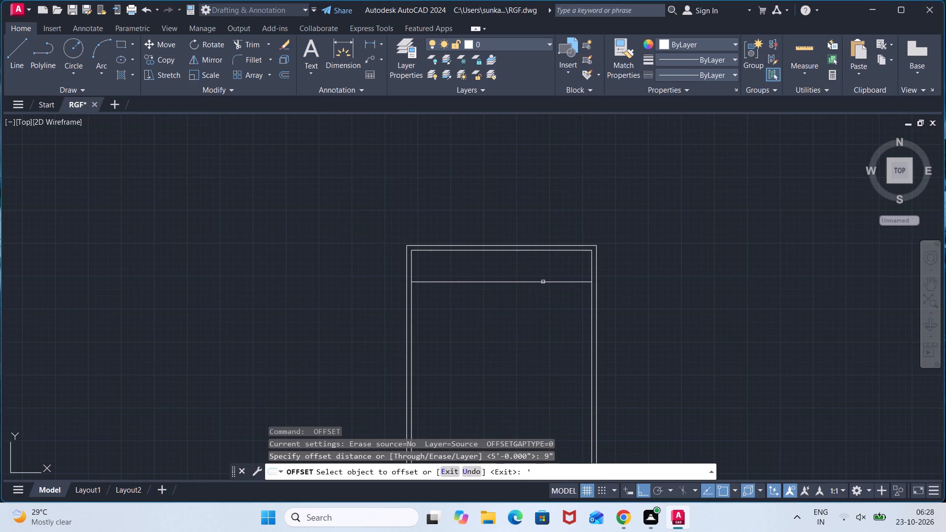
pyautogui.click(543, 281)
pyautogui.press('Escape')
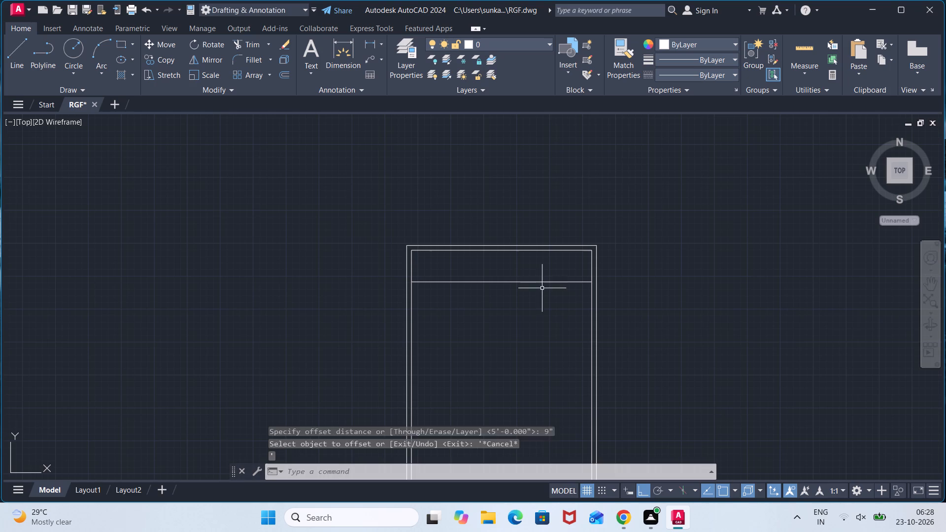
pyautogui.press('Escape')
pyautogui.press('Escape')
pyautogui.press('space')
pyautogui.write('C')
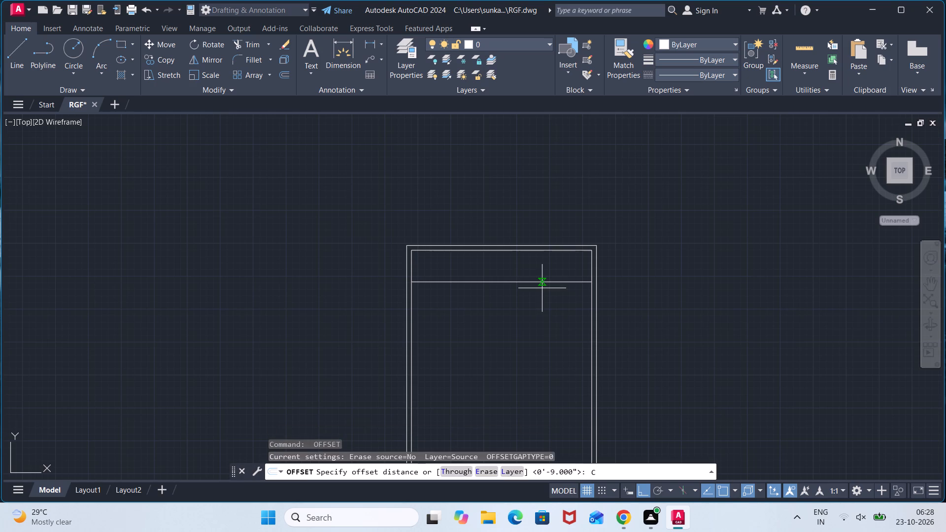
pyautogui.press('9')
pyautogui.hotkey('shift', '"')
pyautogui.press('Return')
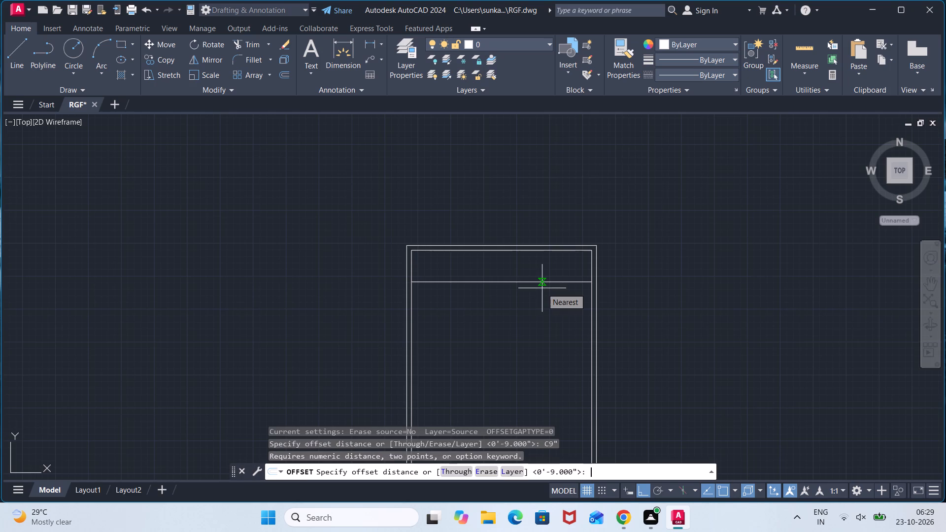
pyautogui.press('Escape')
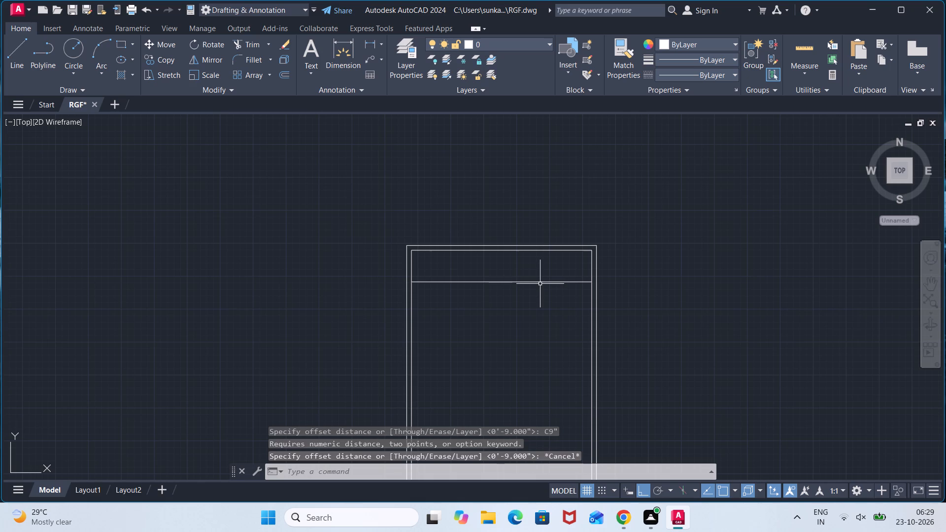
# Offset the horizontal partition line below the top wall 9" downward to give the partition its thickness.
pyautogui.press('space')
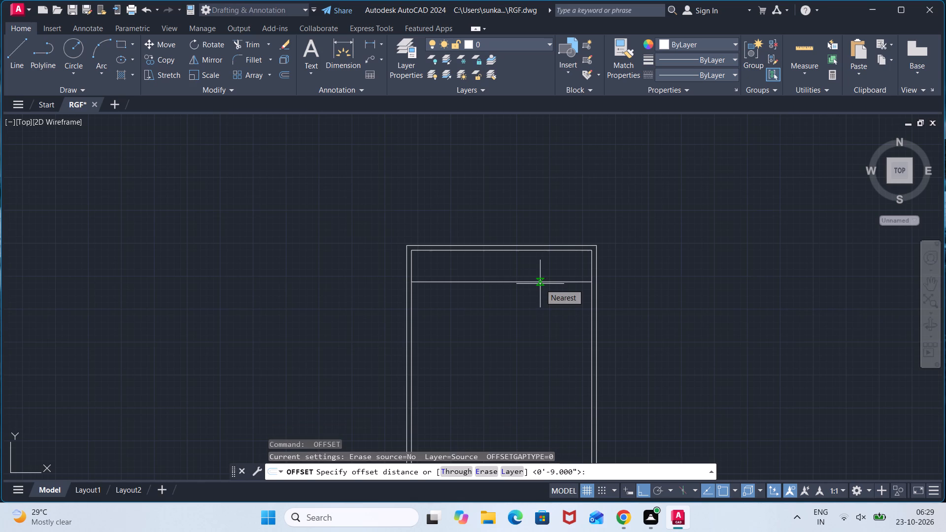
pyautogui.write('9"')
pyautogui.press('Return')
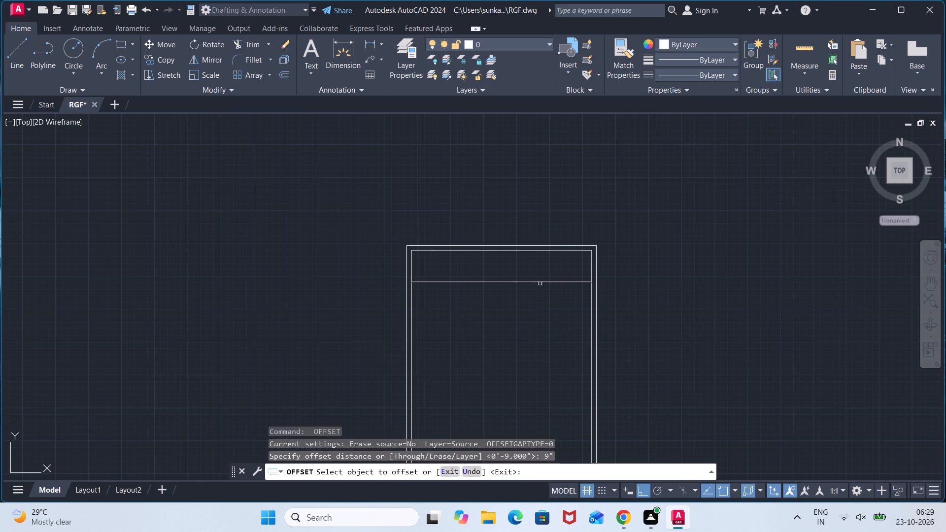
pyautogui.click(541, 283)
pyautogui.click(542, 294)
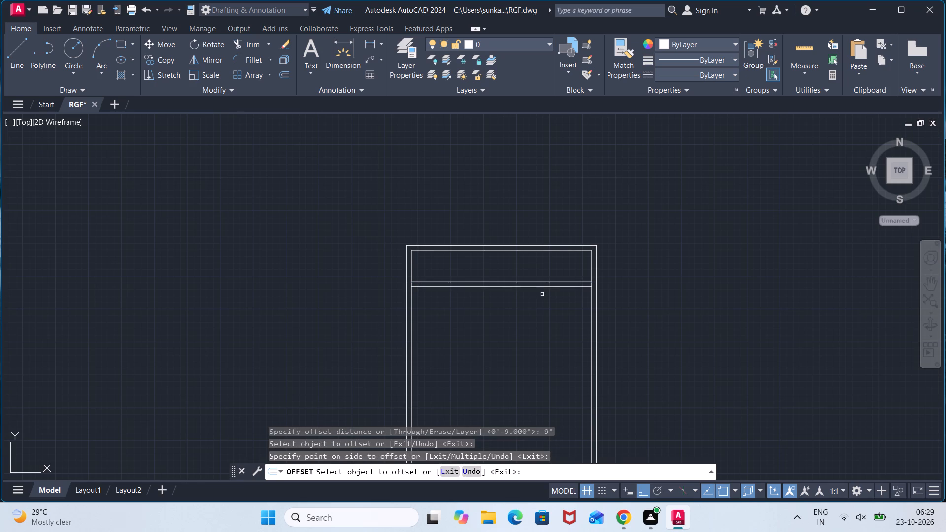
pyautogui.scroll(1, 542, 294)
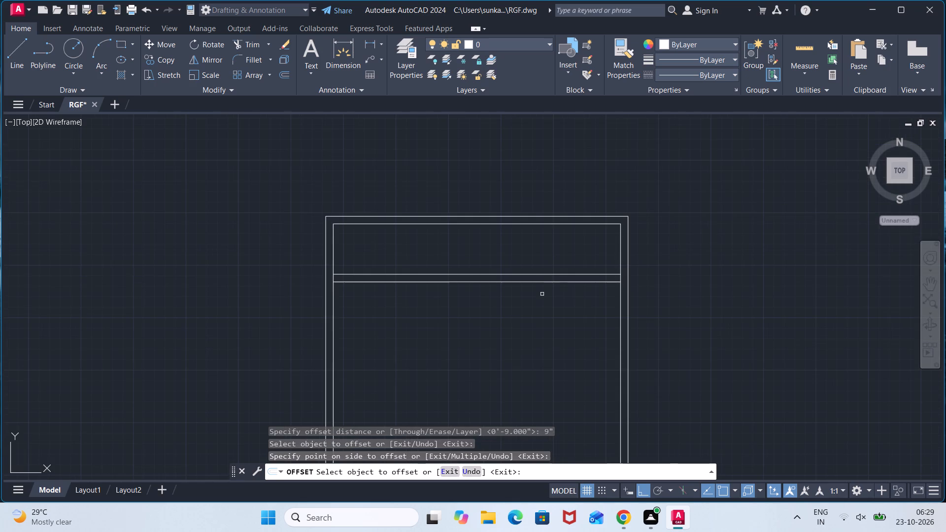
pyautogui.press('Escape')
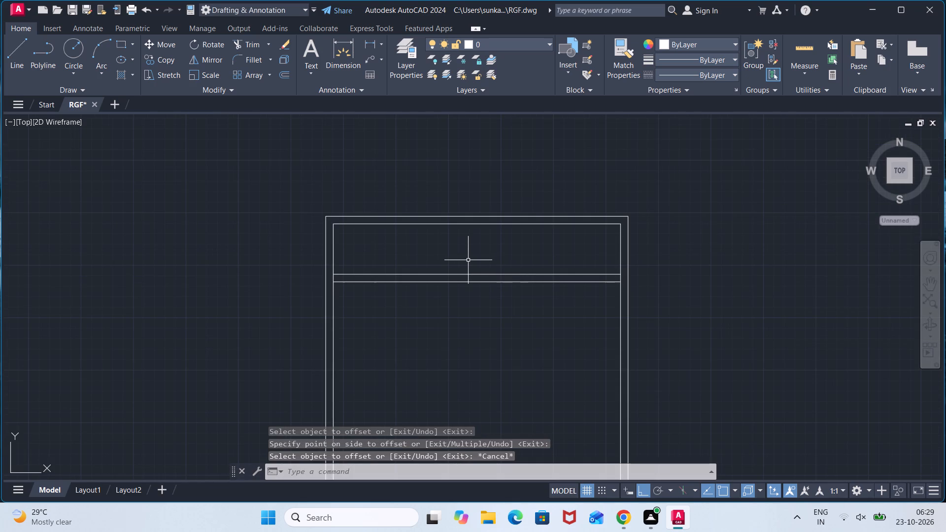
# Trim the left wall's inner line between the two horizontal partition lines and finish trimming.
pyautogui.write('TR')
pyautogui.press('Return')
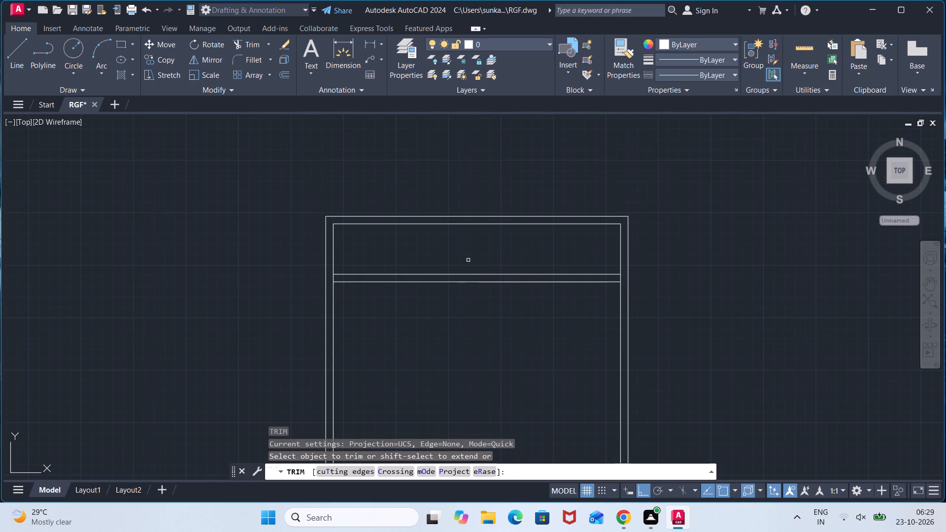
pyautogui.scroll(2, 336, 275)
pyautogui.click(332, 279)
pyautogui.click(321, 281)
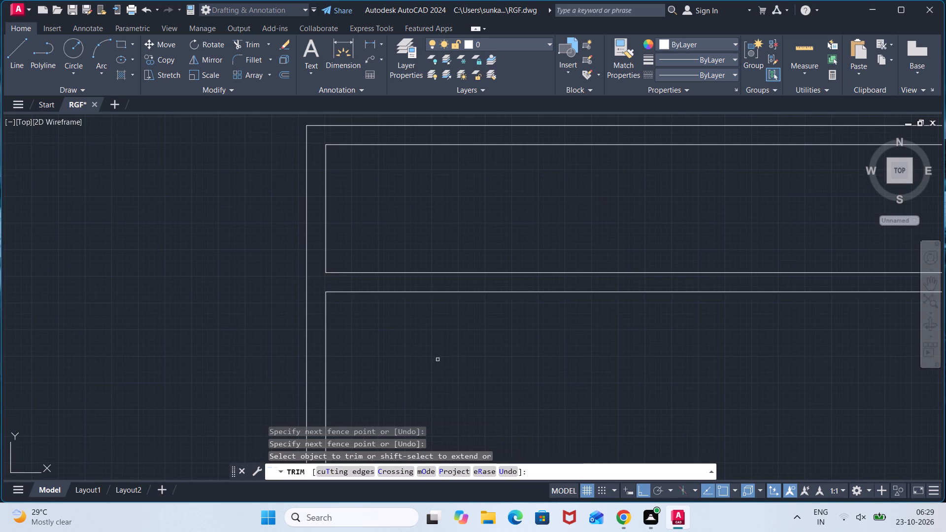
pyautogui.scroll(-2, 473, 364)
pyautogui.moveTo(577, 367); pyautogui.dragTo(471, 309, button='middle')
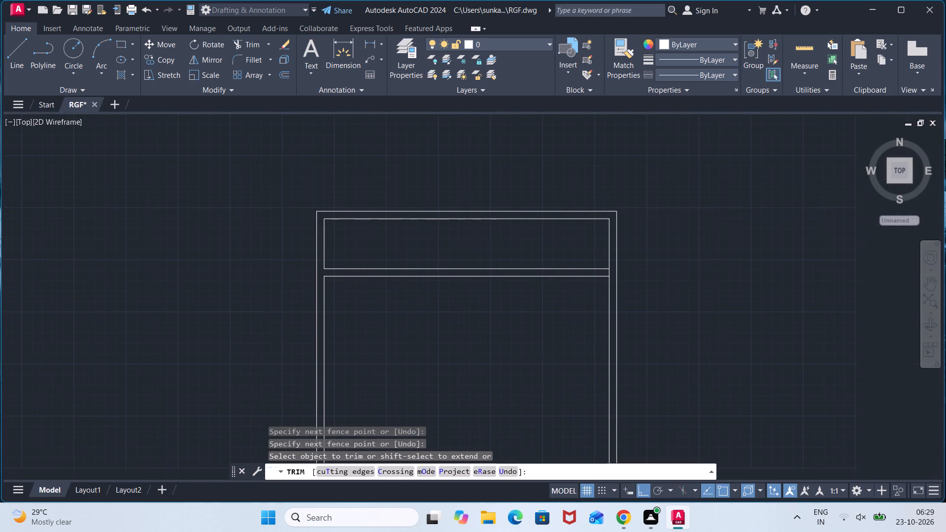
pyautogui.press('Escape')
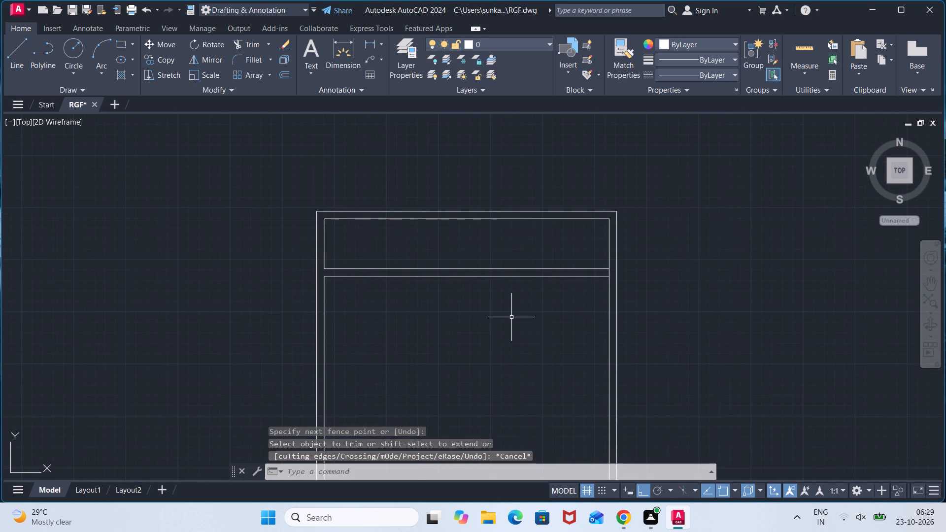
# Offset the inner line of the right wall 2'8" leftward into the plan.
pyautogui.press('o')
pyautogui.press('Return')
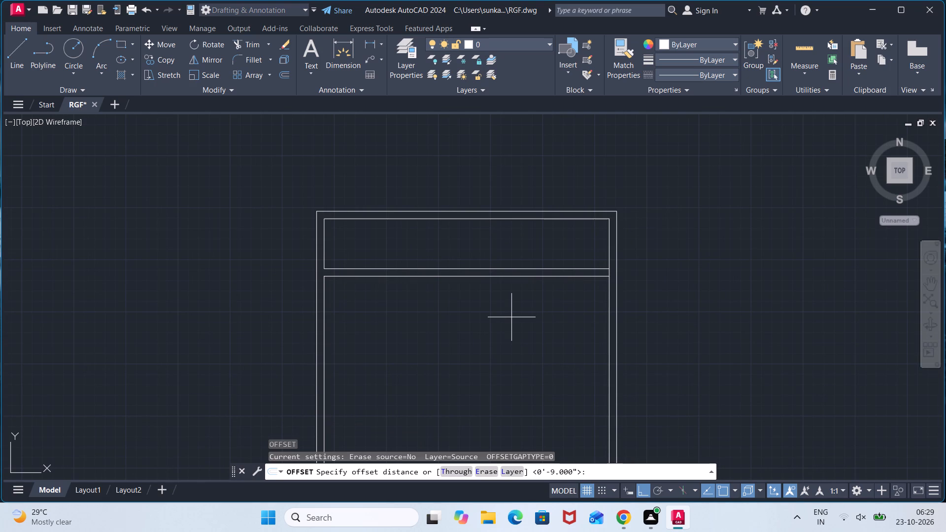
pyautogui.write("2'8")
pyautogui.hotkey('shift', '"')
pyautogui.press('Return')
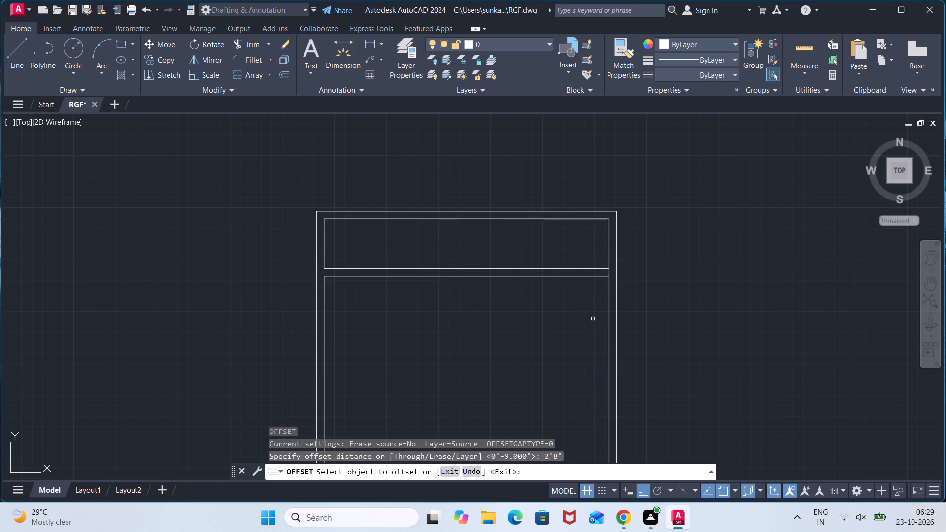
pyautogui.click(609, 317)
pyautogui.click(568, 324)
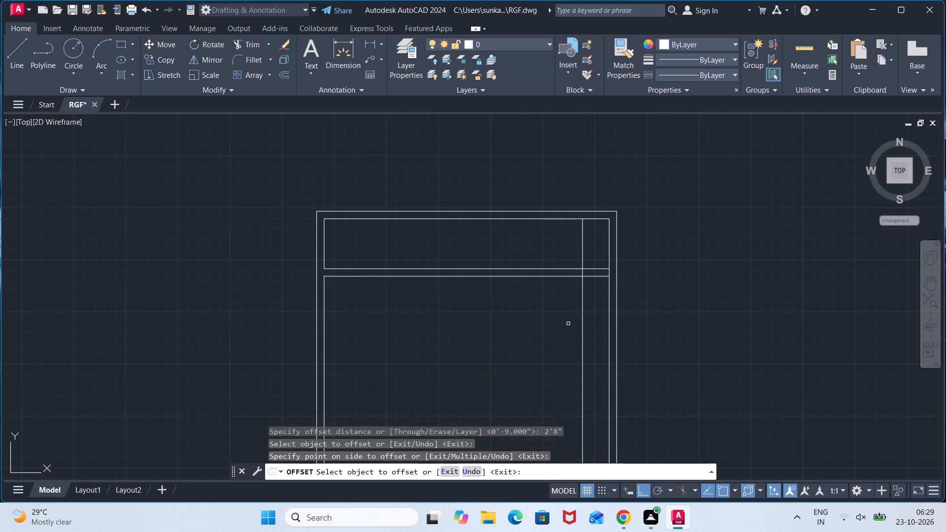
pyautogui.press('Escape')
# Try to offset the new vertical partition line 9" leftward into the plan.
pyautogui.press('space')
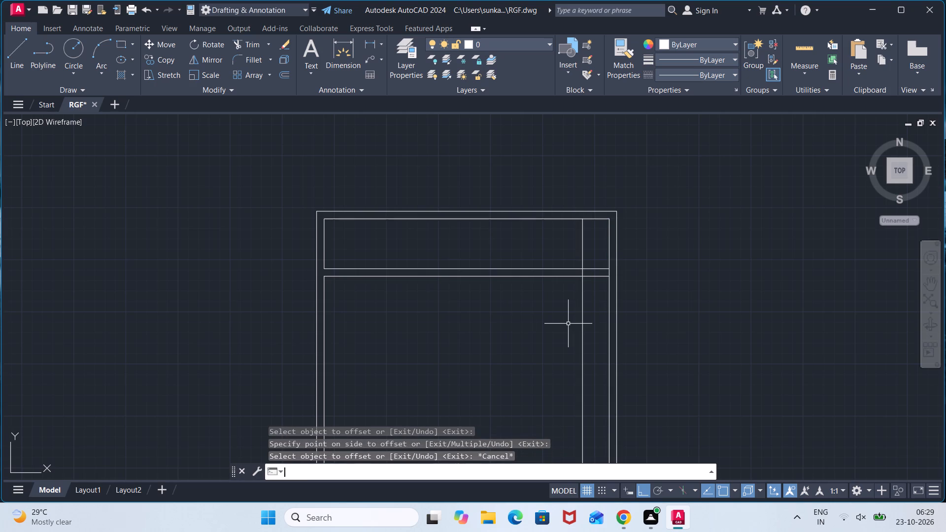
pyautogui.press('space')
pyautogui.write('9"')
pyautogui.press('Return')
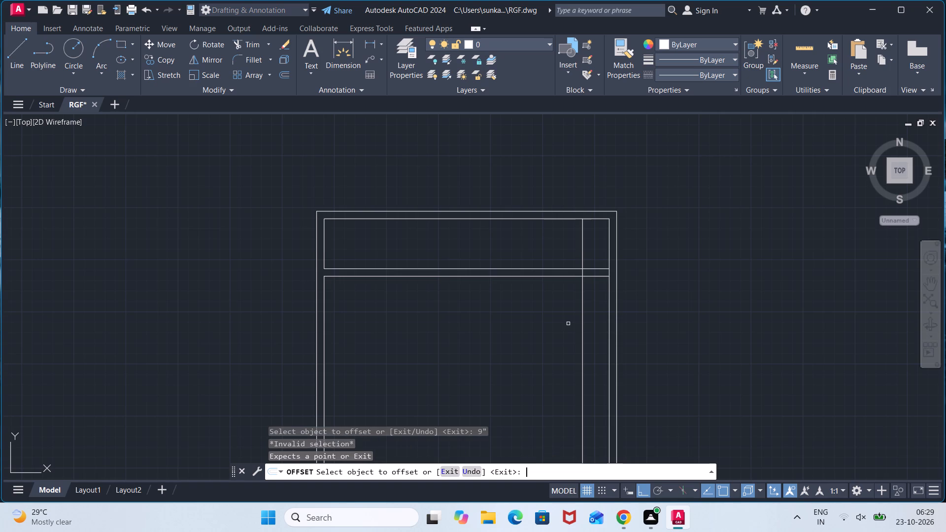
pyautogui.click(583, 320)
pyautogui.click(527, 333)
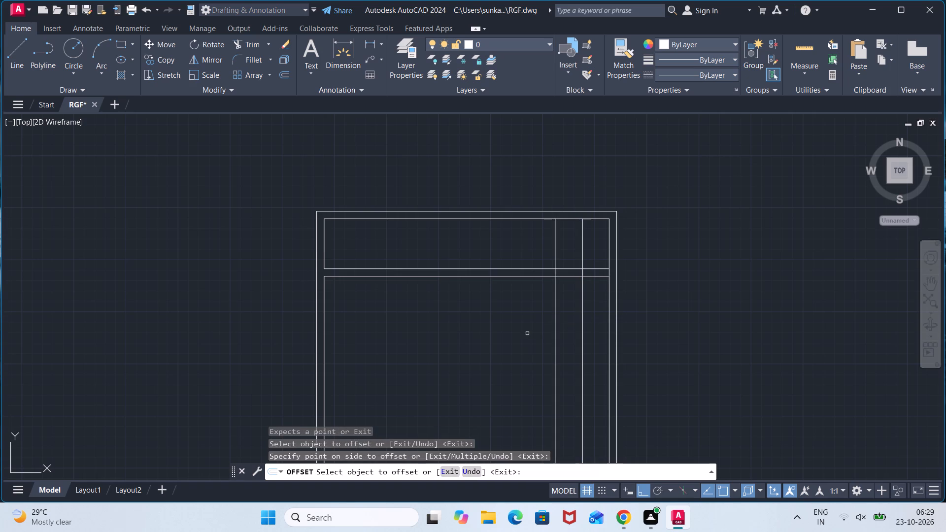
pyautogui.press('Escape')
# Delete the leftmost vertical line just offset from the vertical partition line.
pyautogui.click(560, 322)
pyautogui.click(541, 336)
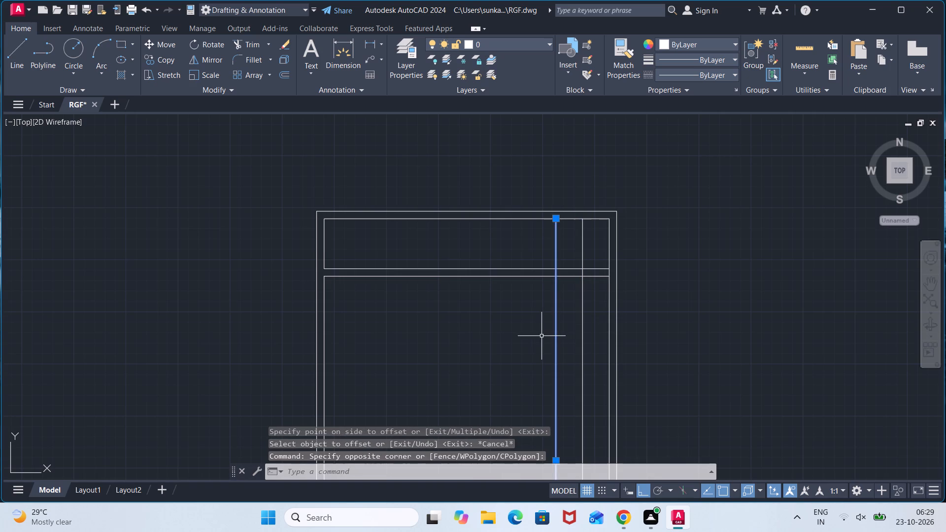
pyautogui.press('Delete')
# Offset the vertical partition line near the right wall 9" leftward to give the partition its thickness.
pyautogui.write('OFF')
pyautogui.press('Return')
pyautogui.press('2')
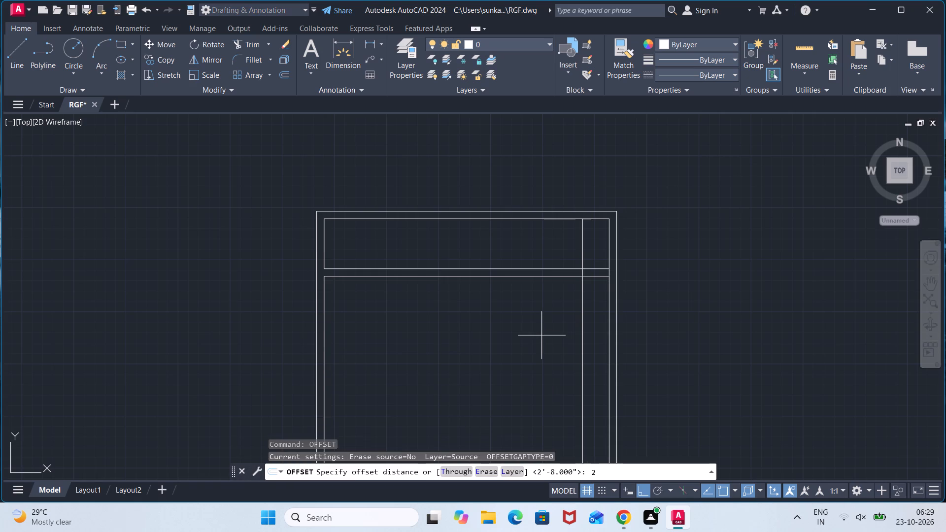
pyautogui.press('BackSpace')
pyautogui.press('9')
pyautogui.hotkey('shift', '"')
pyautogui.press('Return')
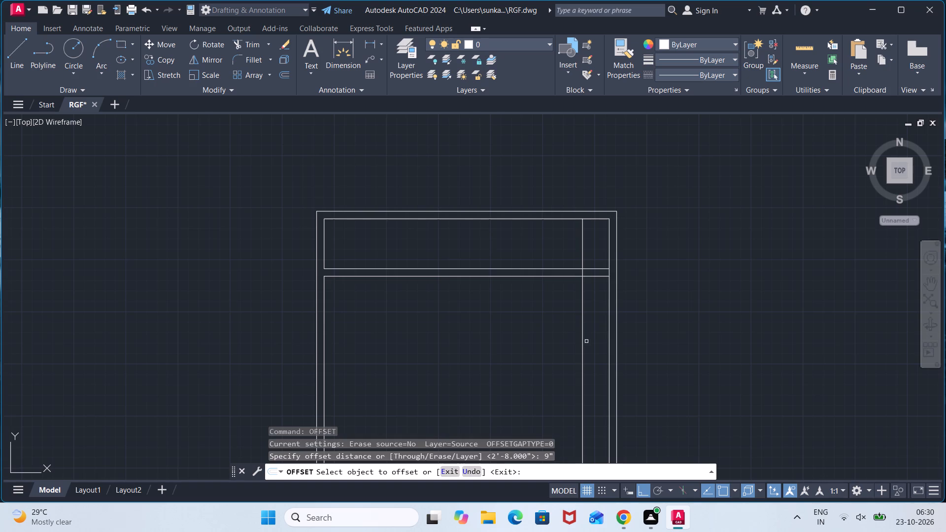
pyautogui.click(582, 348)
pyautogui.click(541, 358)
pyautogui.press('Escape')
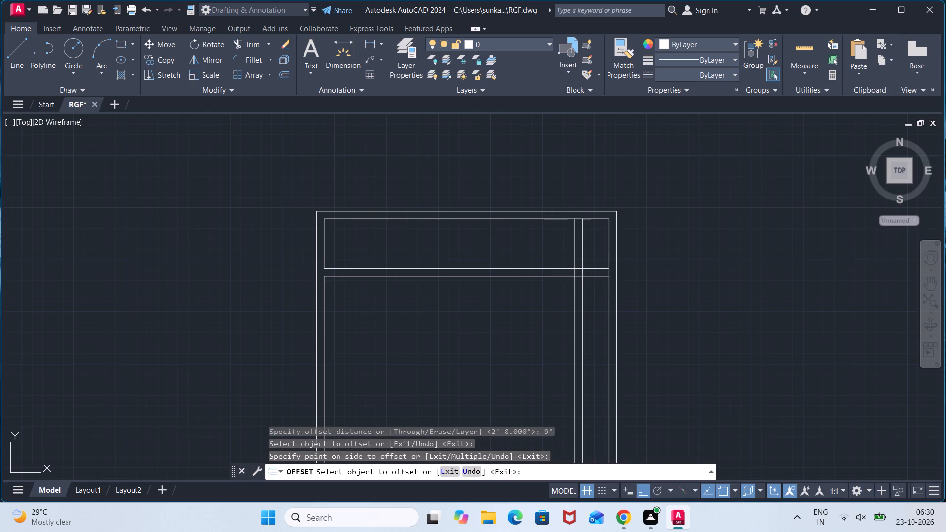
# Trim the vertical partition lines above the horizontal partition and the horizontal partition lines extending beyond the vertical partition to the right wall.
pyautogui.write('TR')
pyautogui.press('Return')
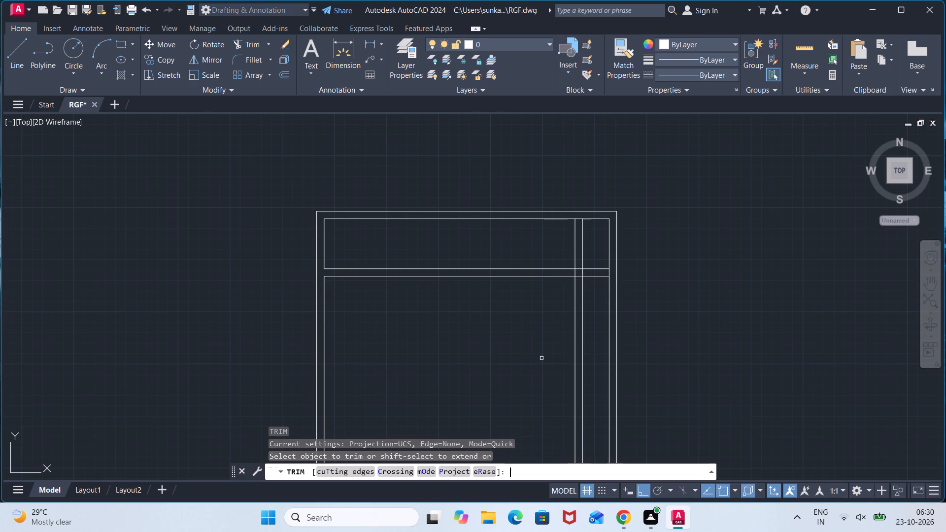
pyautogui.click(598, 249)
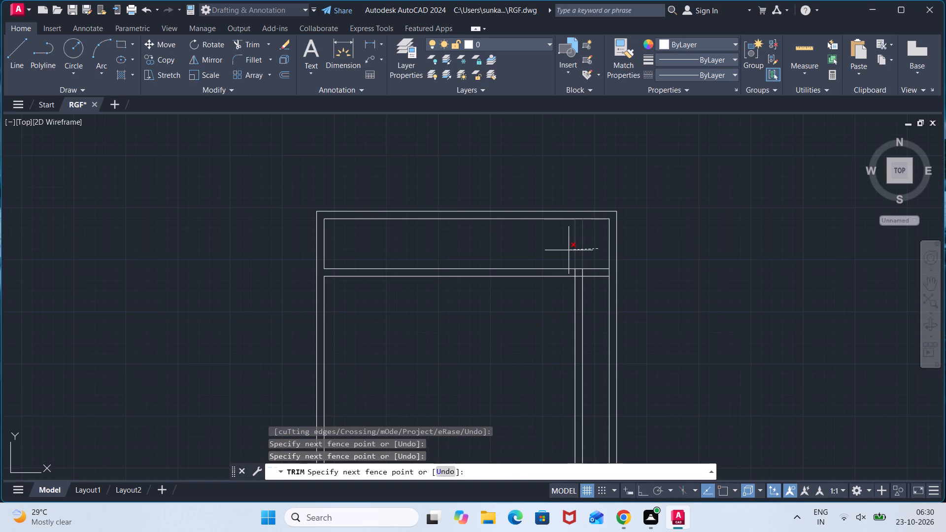
pyautogui.click(569, 250)
pyautogui.click(598, 262)
pyautogui.click(596, 313)
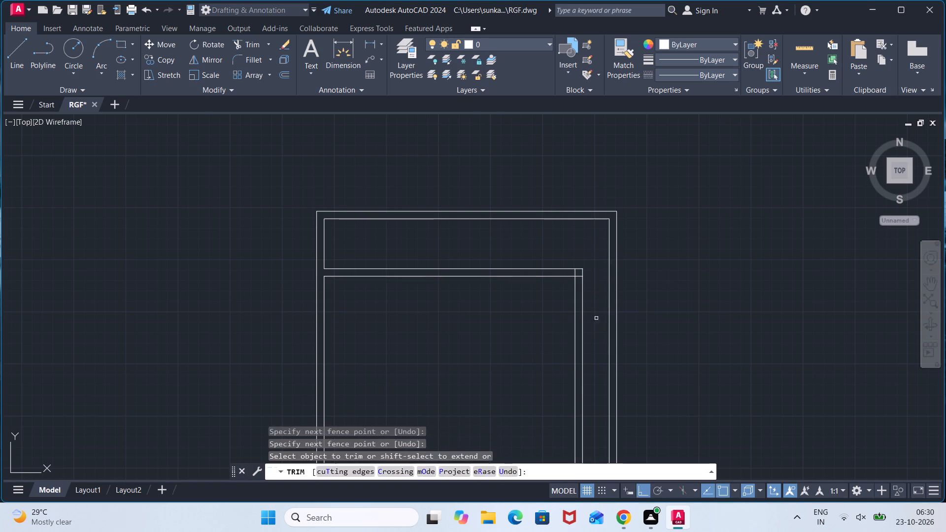
# Trim the overlapping inner line segments at the corner where the horizontal and vertical partitions meet.
pyautogui.moveTo(590, 357); pyautogui.dragTo(538, 68, button='middle')
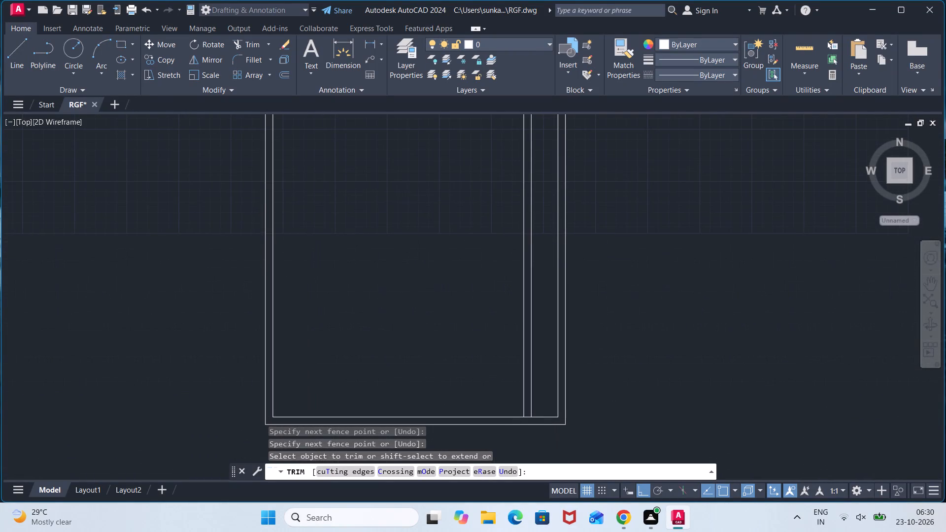
pyautogui.moveTo(538, 68); pyautogui.dragTo(538, 67, button='middle')
pyautogui.moveTo(538, 67); pyautogui.dragTo(542, 262, button='middle')
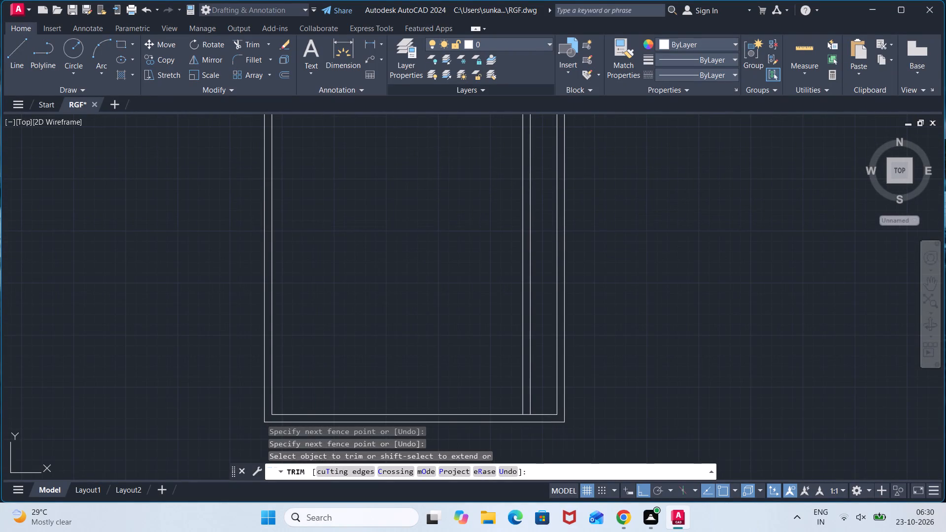
pyautogui.moveTo(644, 209); pyautogui.dragTo(678, 370, button='middle')
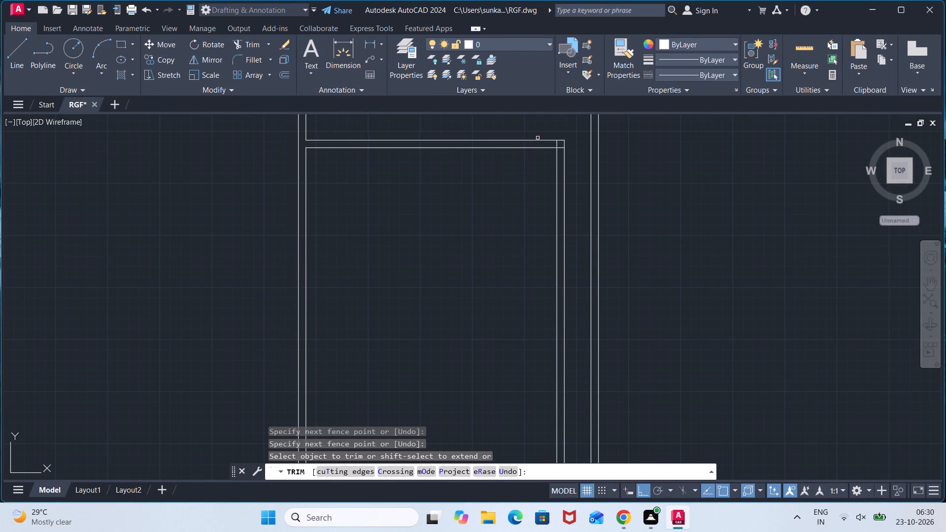
pyautogui.scroll(1, 554, 147)
pyautogui.click(561, 140)
pyautogui.click(552, 140)
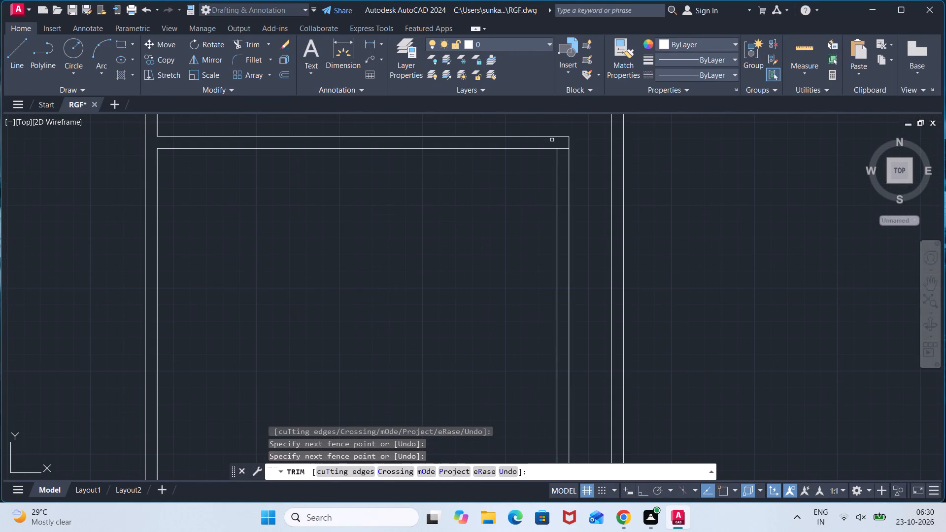
pyautogui.click(562, 144)
pyautogui.click(563, 159)
pyautogui.scroll(-1, 587, 190)
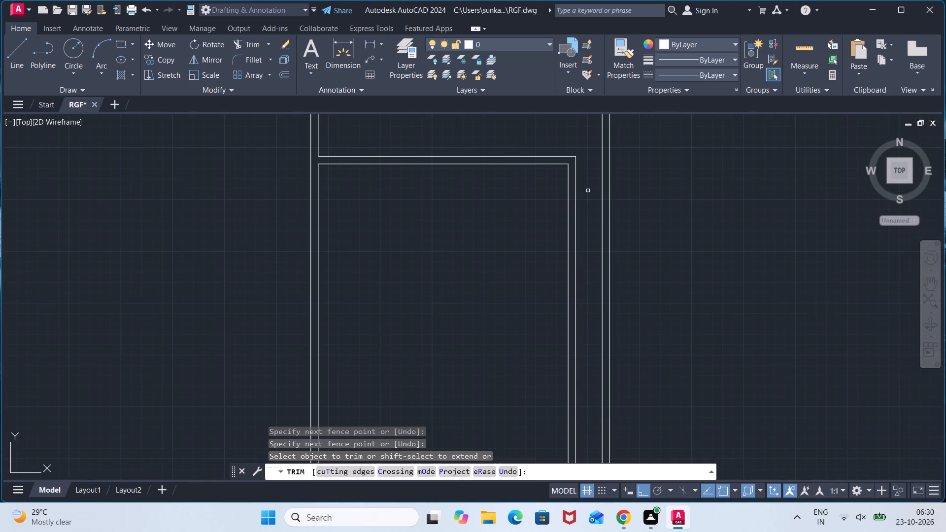
pyautogui.moveTo(588, 191); pyautogui.dragTo(598, 232, button='middle')
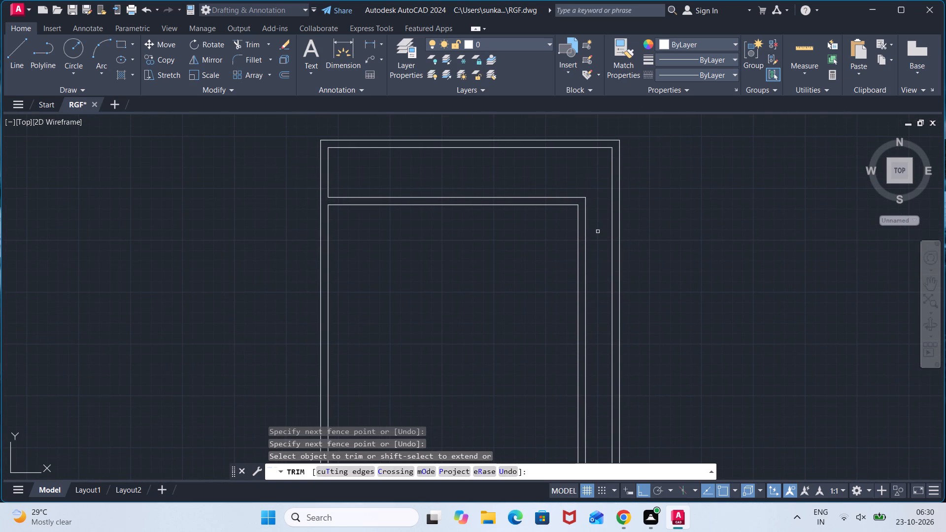
pyautogui.press('Escape')
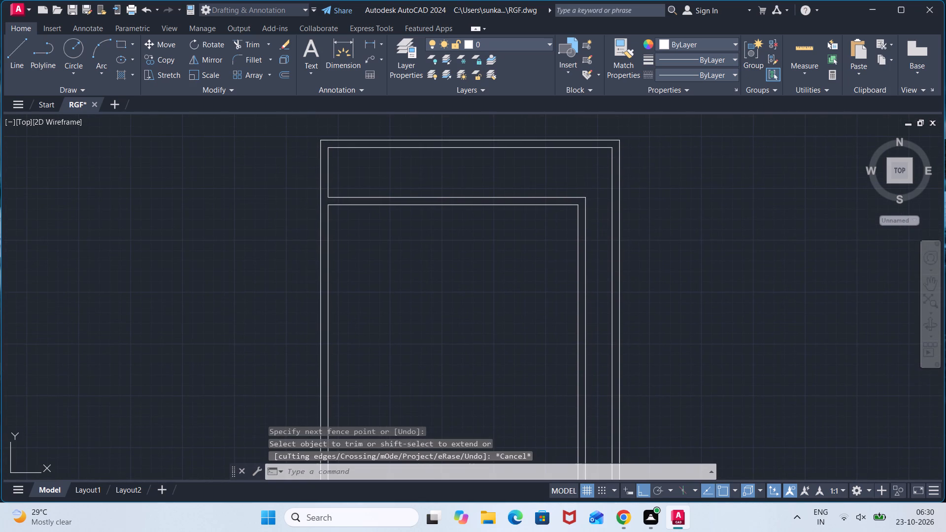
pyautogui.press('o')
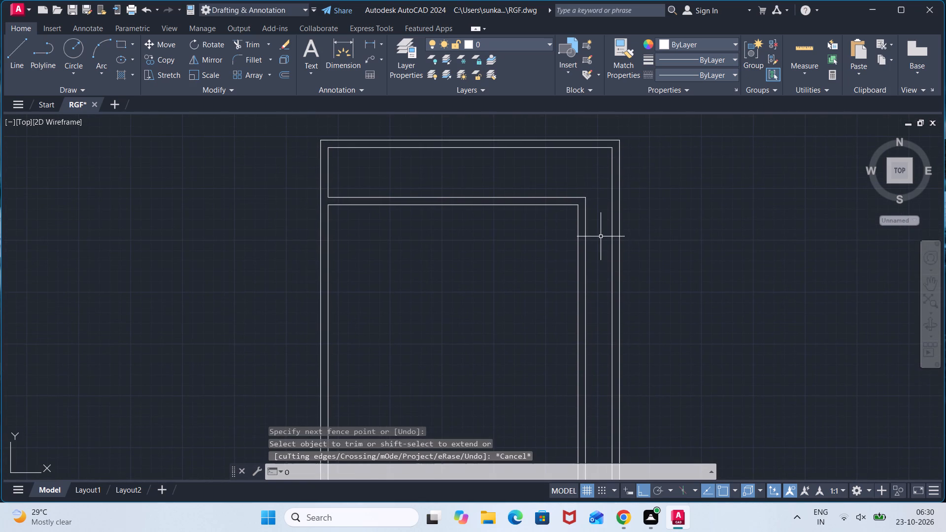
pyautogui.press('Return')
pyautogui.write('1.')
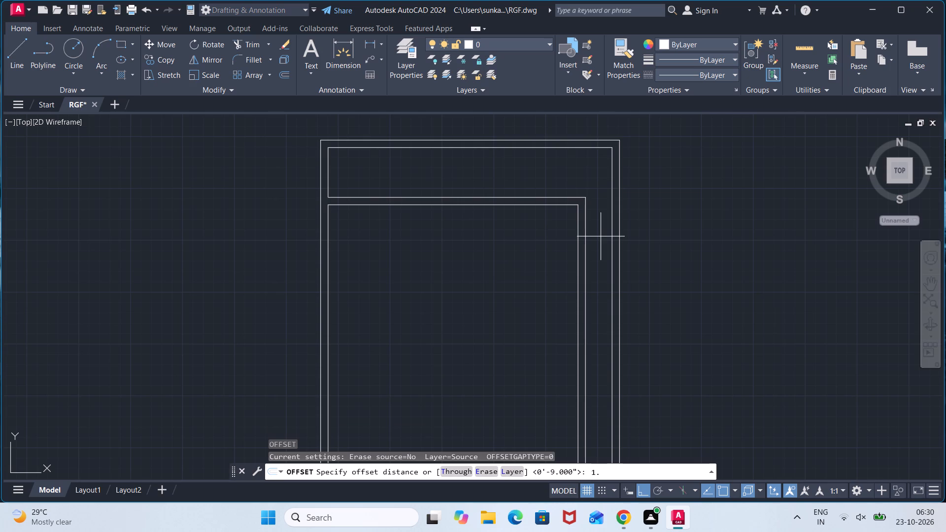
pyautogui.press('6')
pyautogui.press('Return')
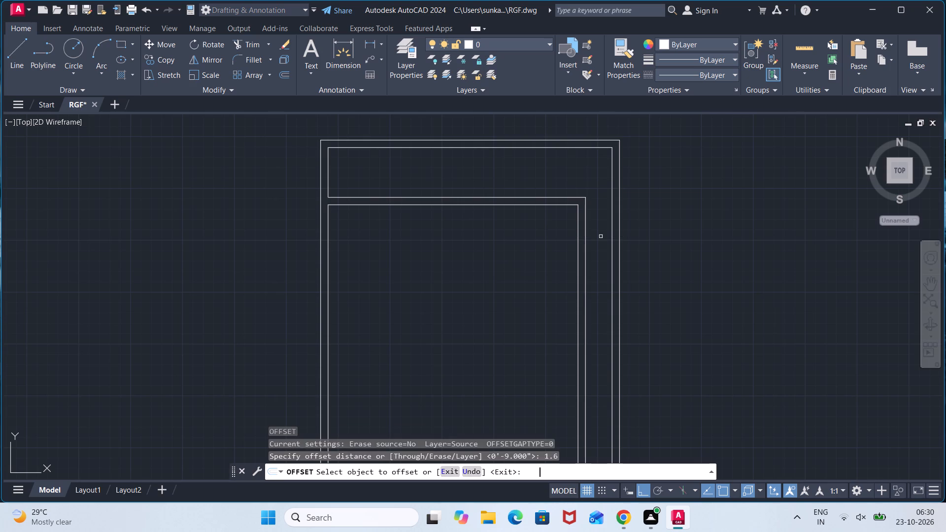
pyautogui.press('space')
# Offset the right wall's inner line 1'6" leftward and the horizontal partition's upper line 1'6" upward.
pyautogui.press('space')
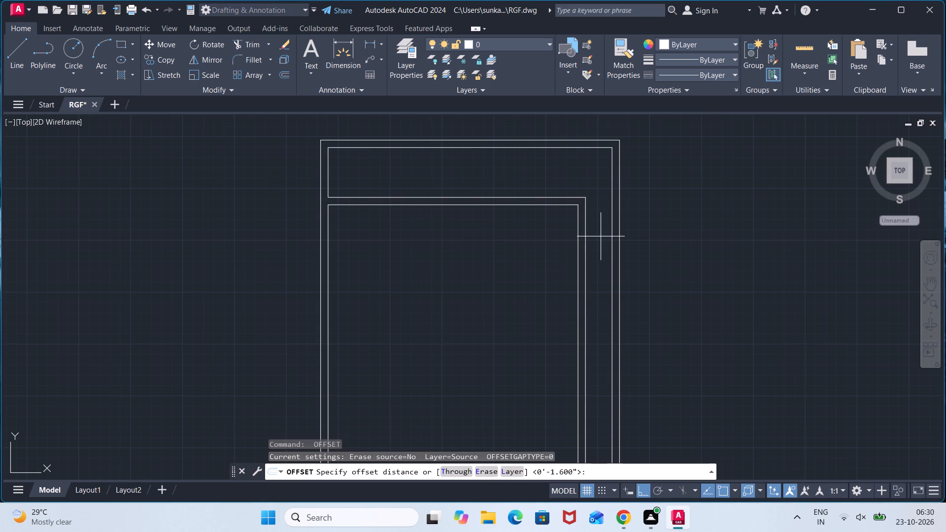
pyautogui.write('1\'6"')
pyautogui.press('Return')
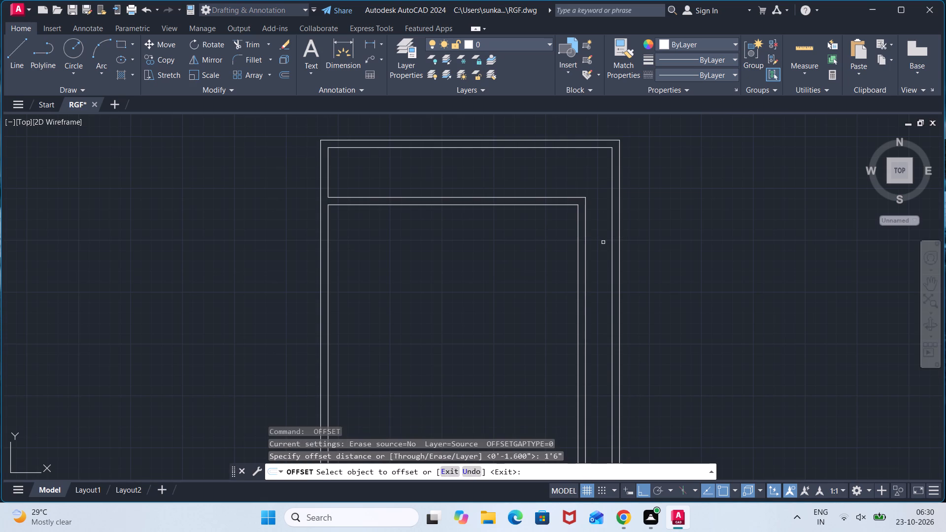
pyautogui.click(612, 256)
pyautogui.click(598, 263)
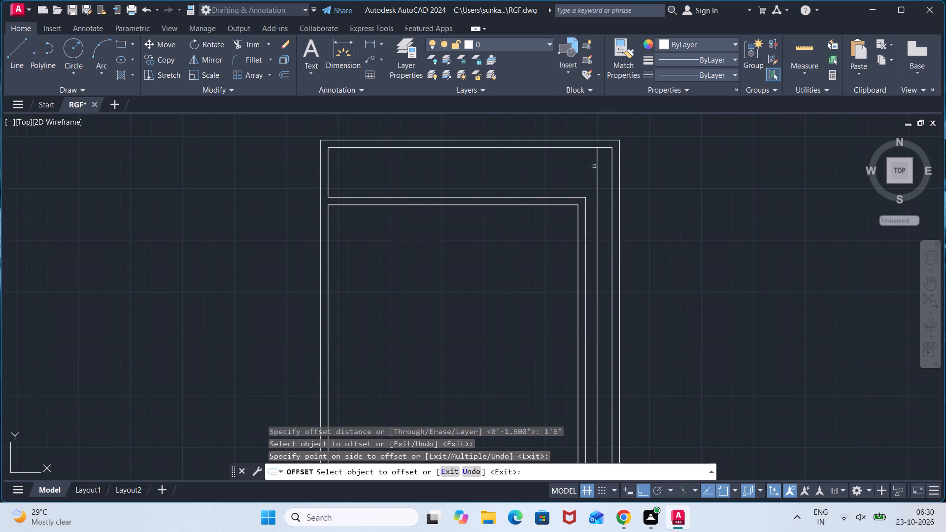
pyautogui.click(563, 197)
pyautogui.click(561, 179)
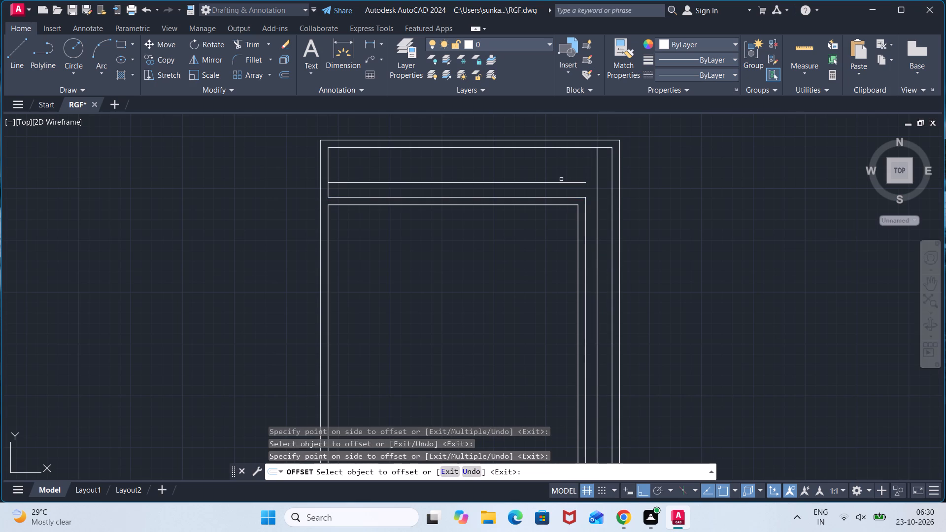
pyautogui.press('Escape')
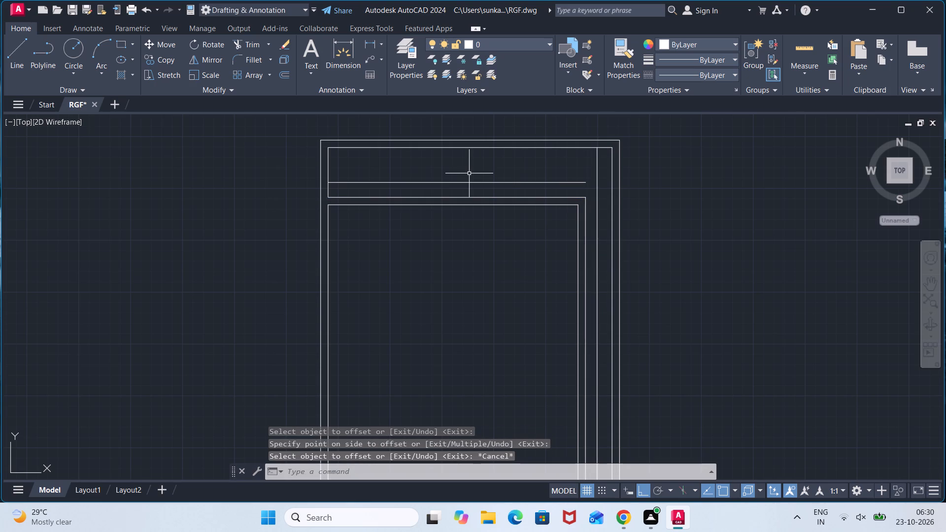
# Stretch the right end of the new horizontal line to meet the new vertical line beside the right wall.
pyautogui.click(493, 181)
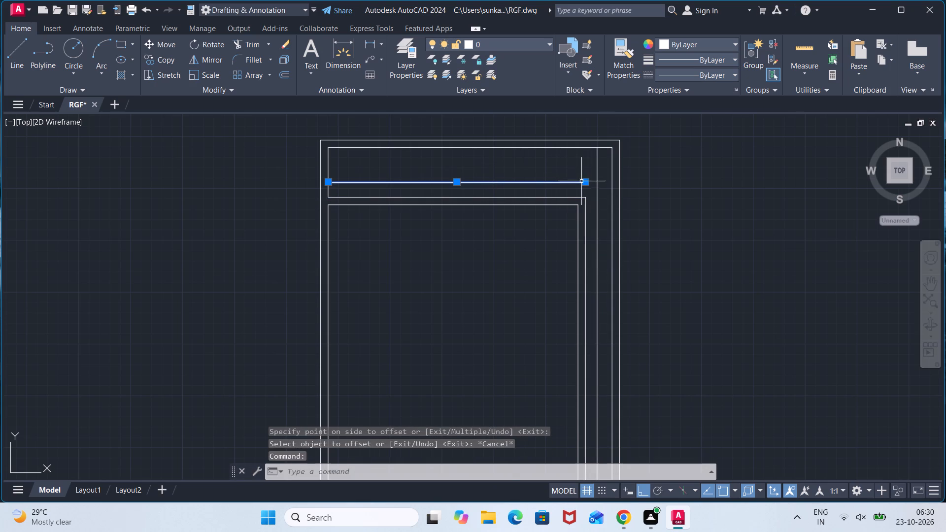
pyautogui.click(584, 182)
pyautogui.click(596, 185)
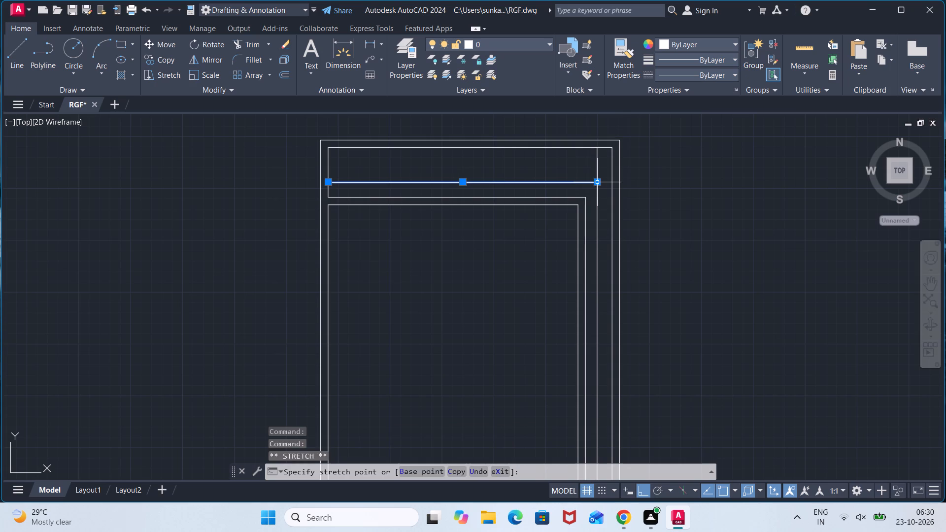
pyautogui.press('Escape')
pyautogui.press('Escape')
pyautogui.press('Escape')
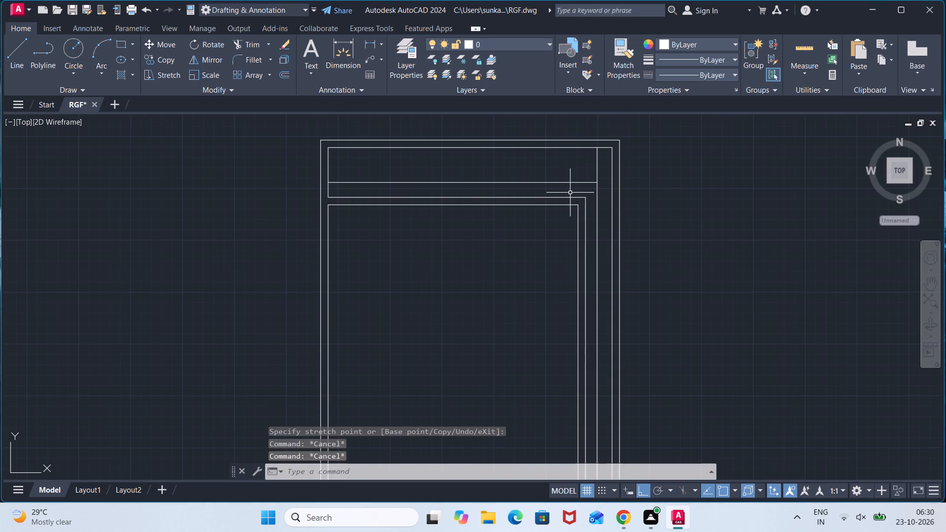
# Offset the short inner line of the left wall, above the horizontal partition, 4'7" rightward into the top strip.
pyautogui.press('o')
pyautogui.press('Return')
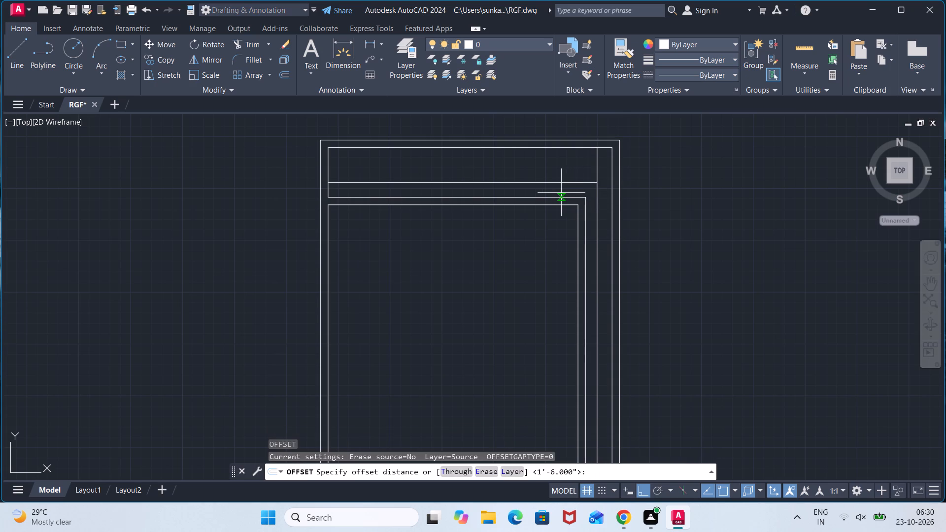
pyautogui.write('4\'7"')
pyautogui.press('Return')
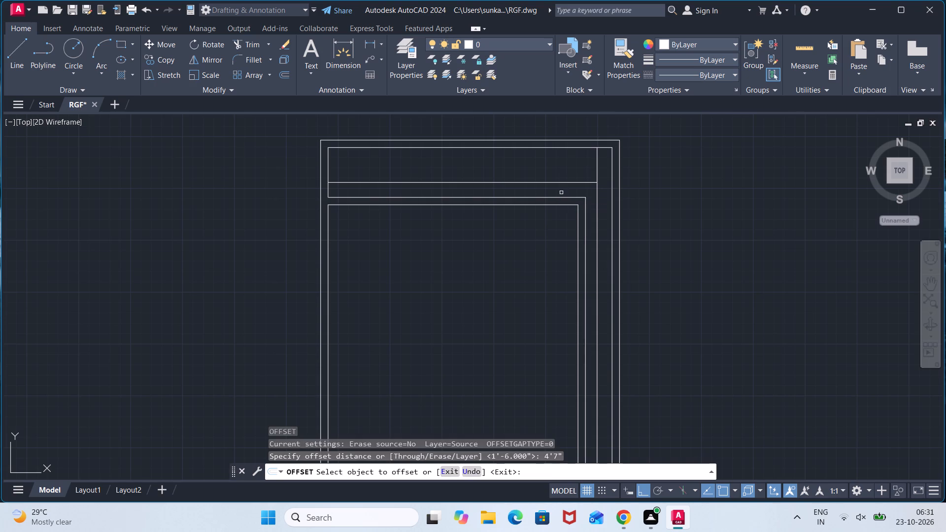
pyautogui.click(328, 175)
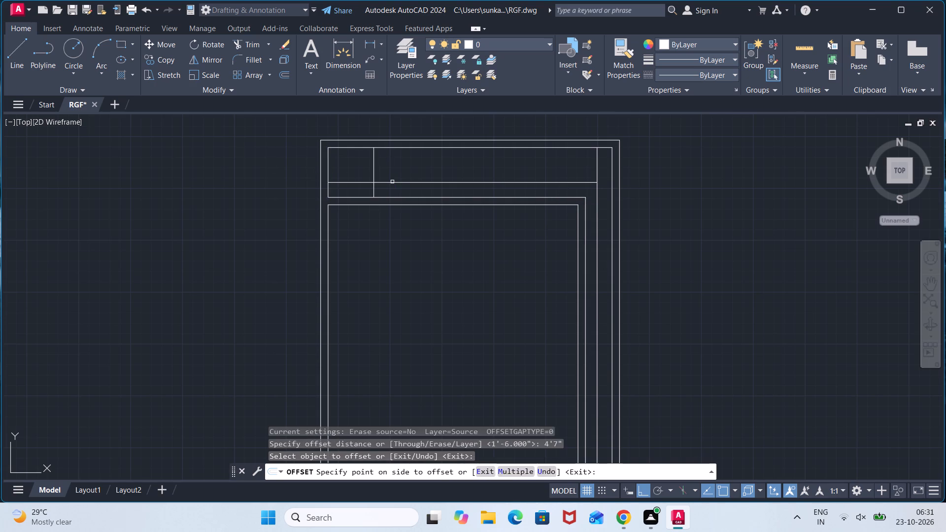
pyautogui.click(392, 182)
pyautogui.press('space')
# Offset the new short vertical line in the top strip 9" rightward to give the partition its thickness.
pyautogui.press('space')
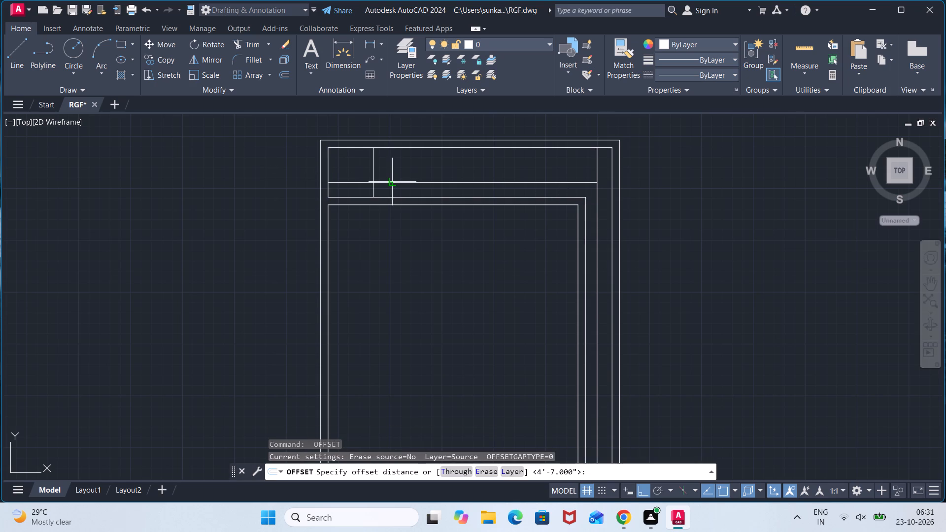
pyautogui.write('9"')
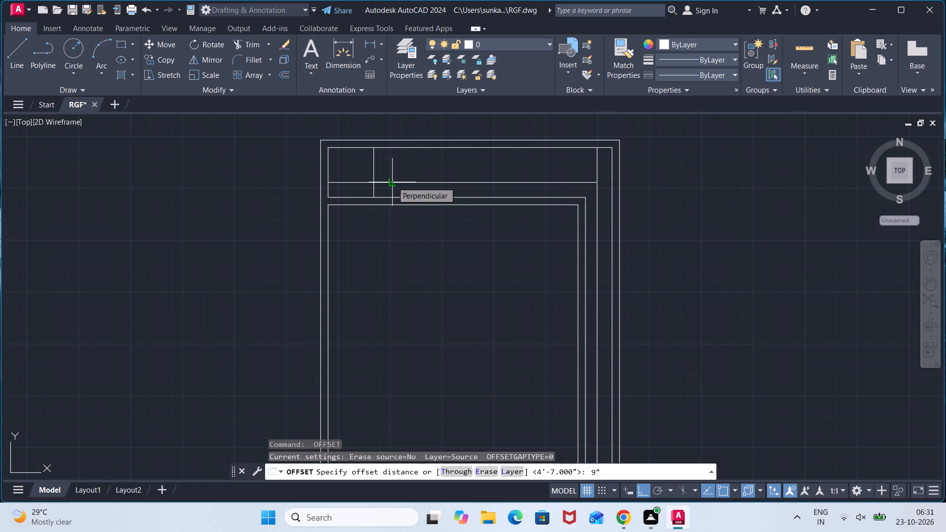
pyautogui.press('Return')
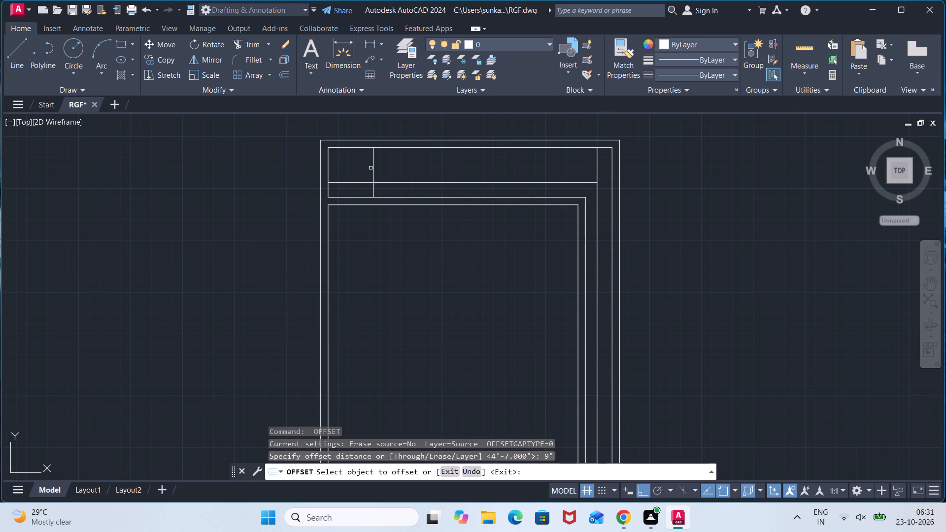
pyautogui.click(374, 171)
pyautogui.click(391, 170)
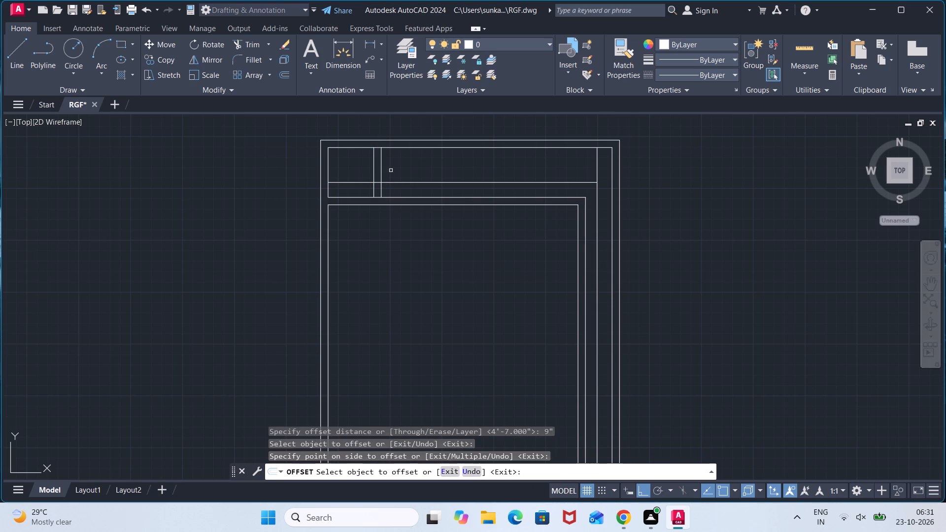
pyautogui.press('Escape')
# Trim the top wall's inner line to the right of the short partition, and the 1'6" strip line left of and across that partition.
pyautogui.write('TR')
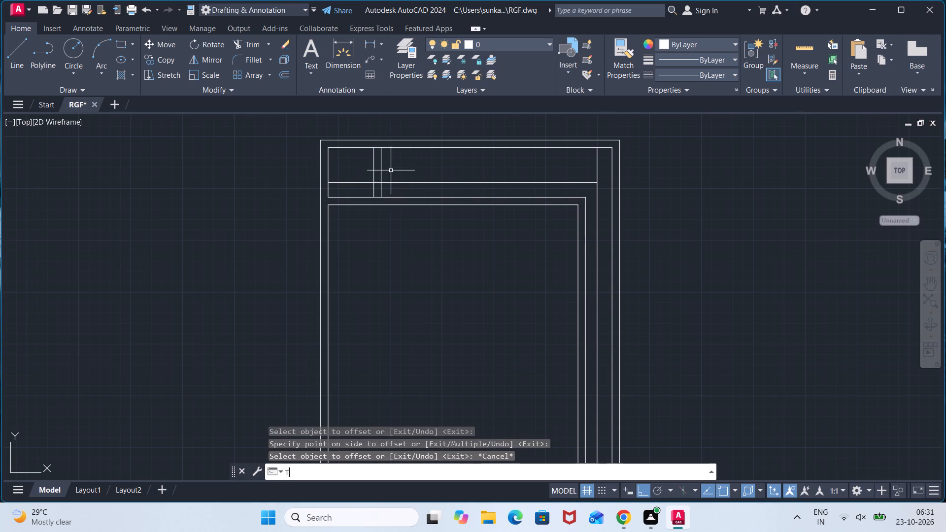
pyautogui.press('Return')
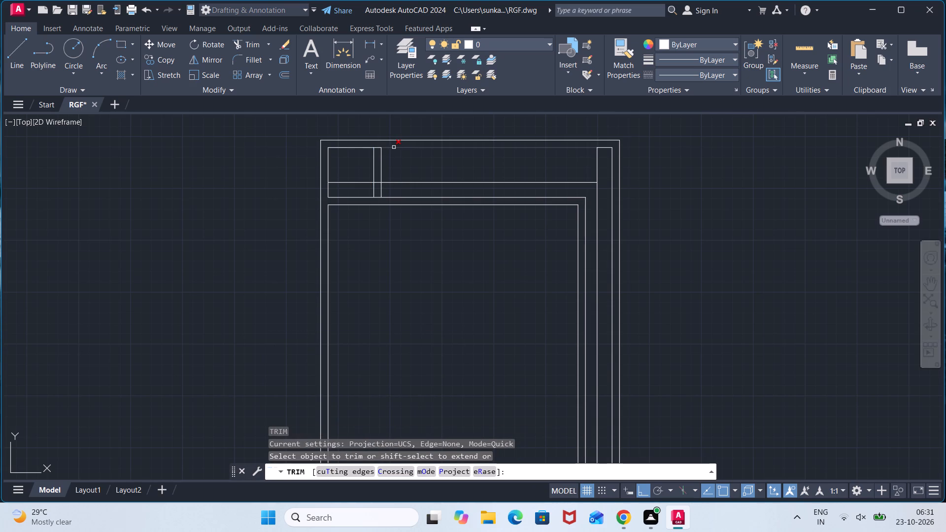
pyautogui.click(394, 147)
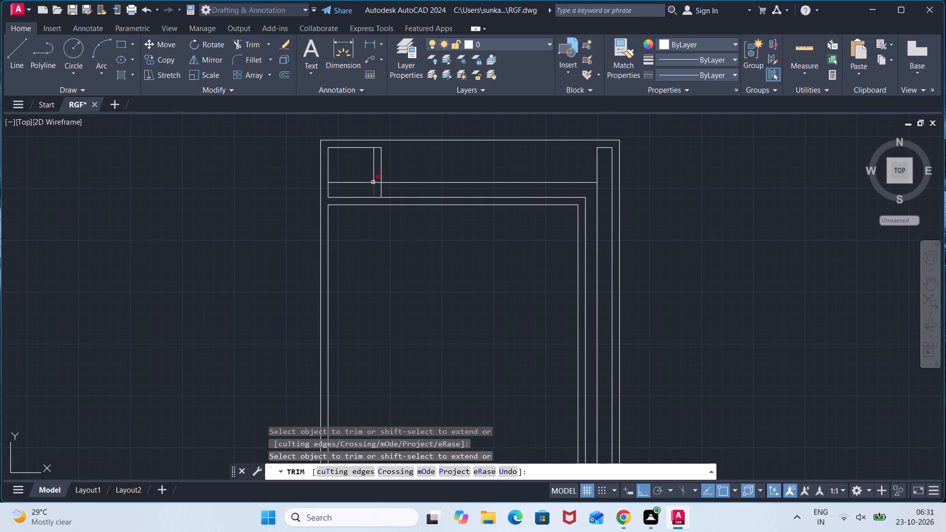
pyautogui.click(364, 184)
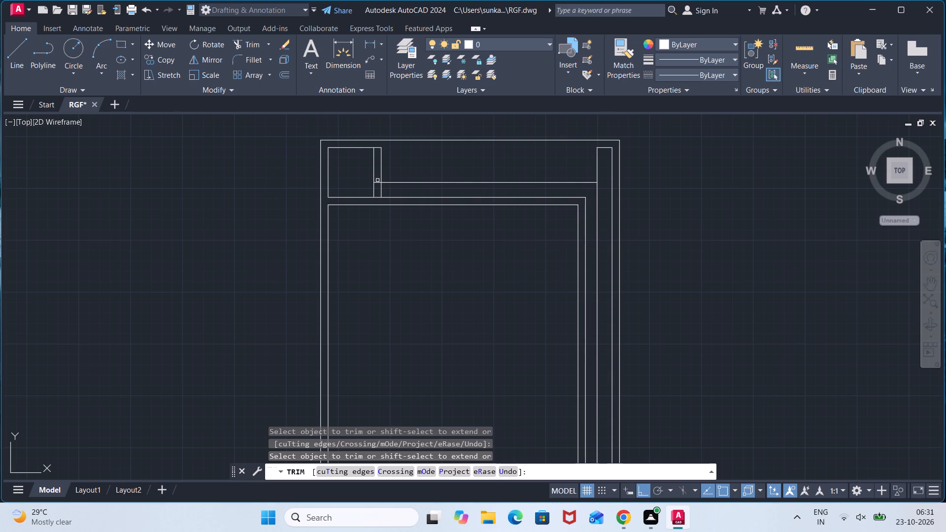
pyautogui.scroll(2, 377, 184)
pyautogui.click(377, 181)
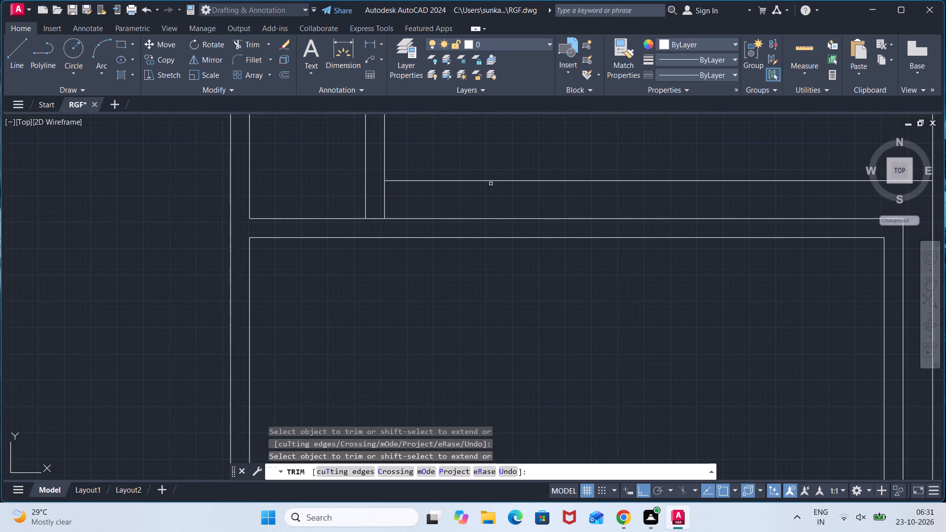
# Trim the 1'6" vertical line above the horizontal strip line, and the leftover stub of the top wall's inner line beside the right wall.
pyautogui.scroll(-2, 733, 166)
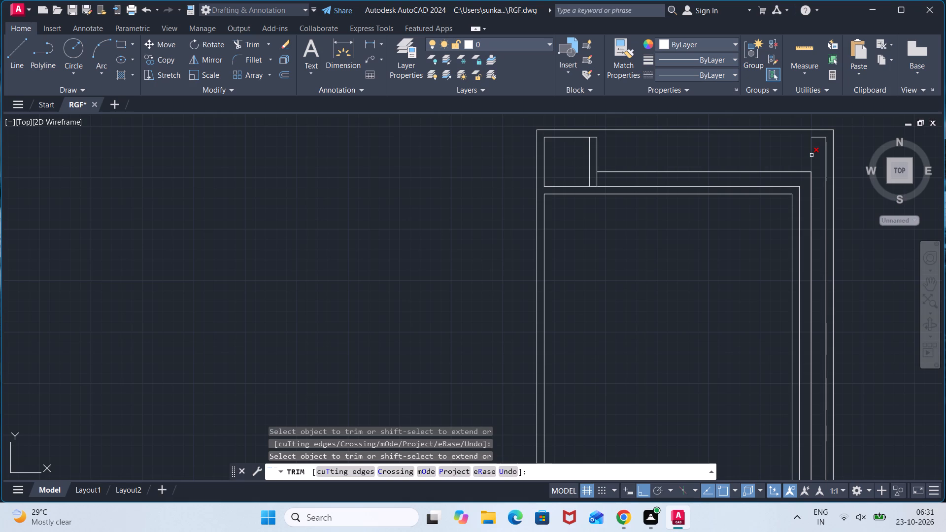
pyautogui.click(811, 155)
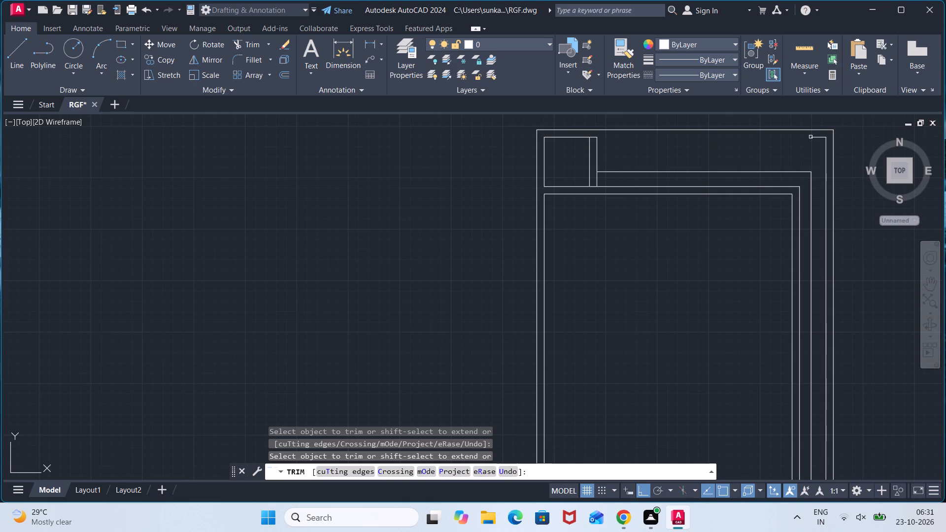
pyautogui.click(814, 137)
pyautogui.press('Escape')
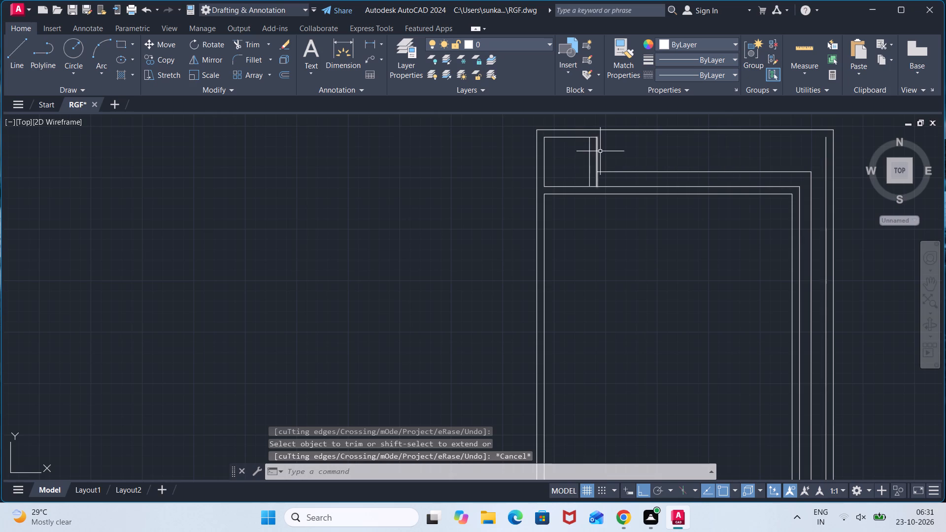
# Stretch the upper end of the short partition's right line up to the top outer wall line.
pyautogui.click(598, 150)
pyautogui.click(599, 136)
pyautogui.click(597, 128)
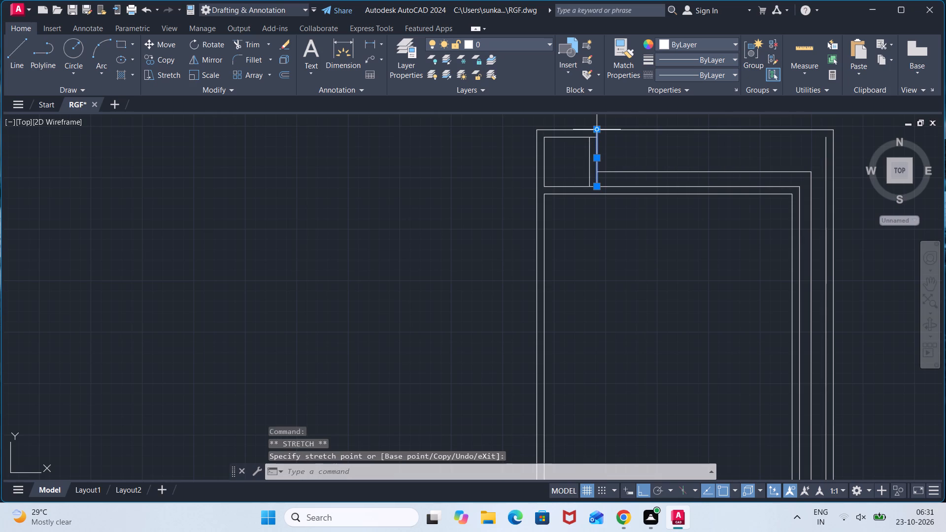
pyautogui.press('Escape')
pyautogui.press('Escape')
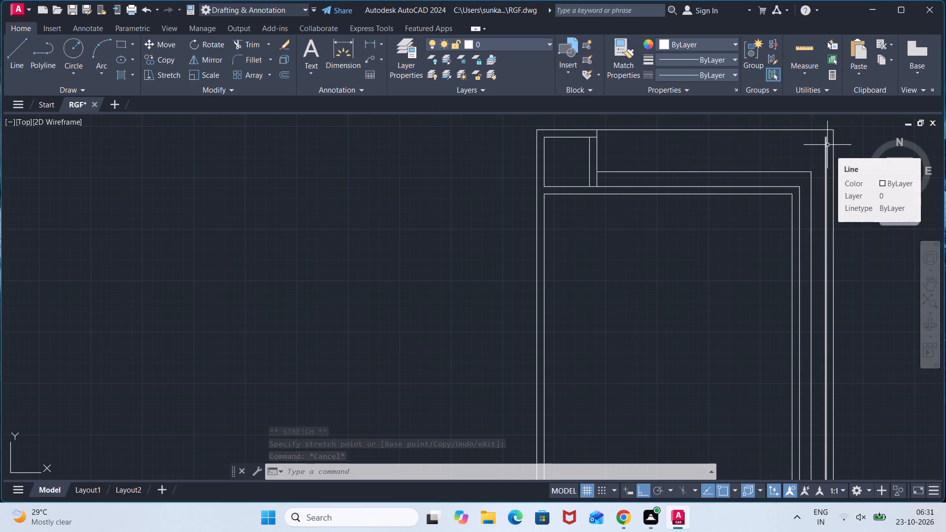
# Delete the right wall's inner vertical line.
pyautogui.click(828, 145)
pyautogui.press('Delete')
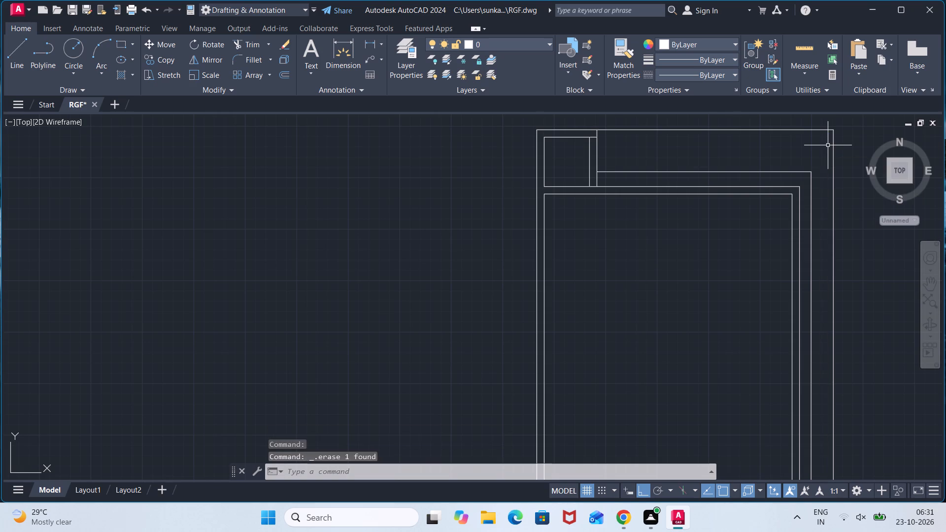
# Offset the outline's right line and top line 3" inward.
pyautogui.scroll(-3, 827, 184)
pyautogui.moveTo(827, 187); pyautogui.dragTo(797, 116, button='middle')
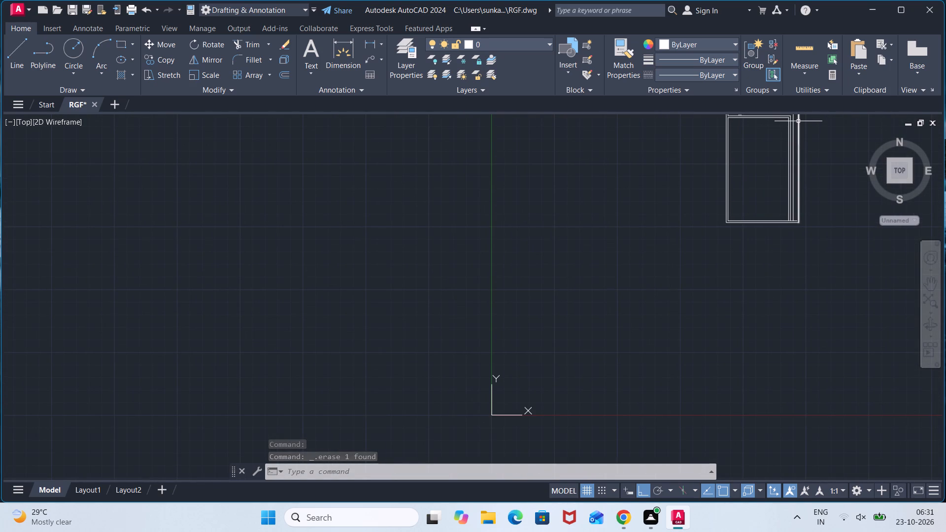
pyautogui.scroll(1, 804, 137)
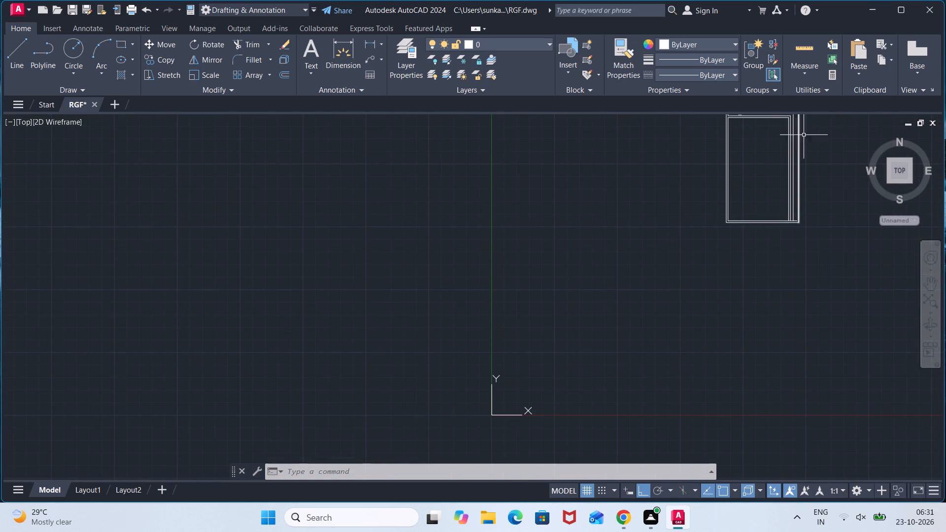
pyautogui.scroll(1, 804, 139)
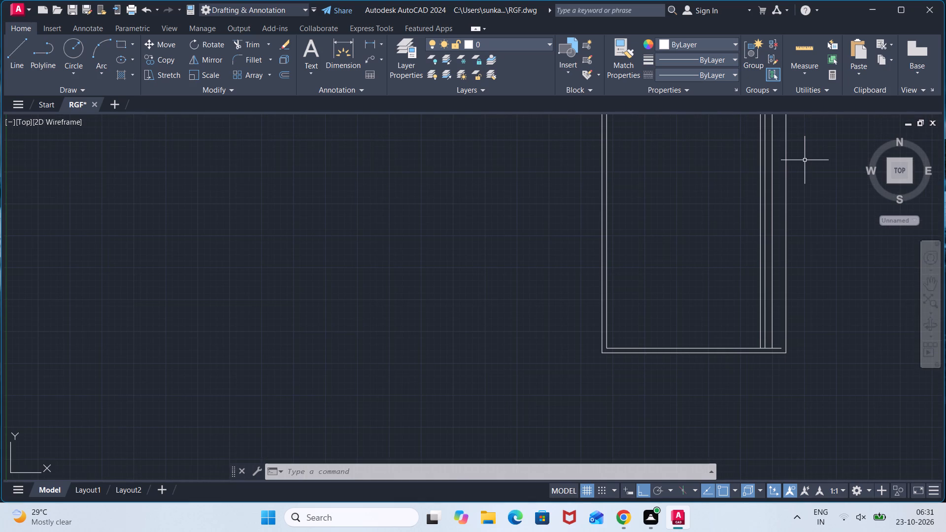
pyautogui.scroll(-1, 805, 163)
pyautogui.press('o')
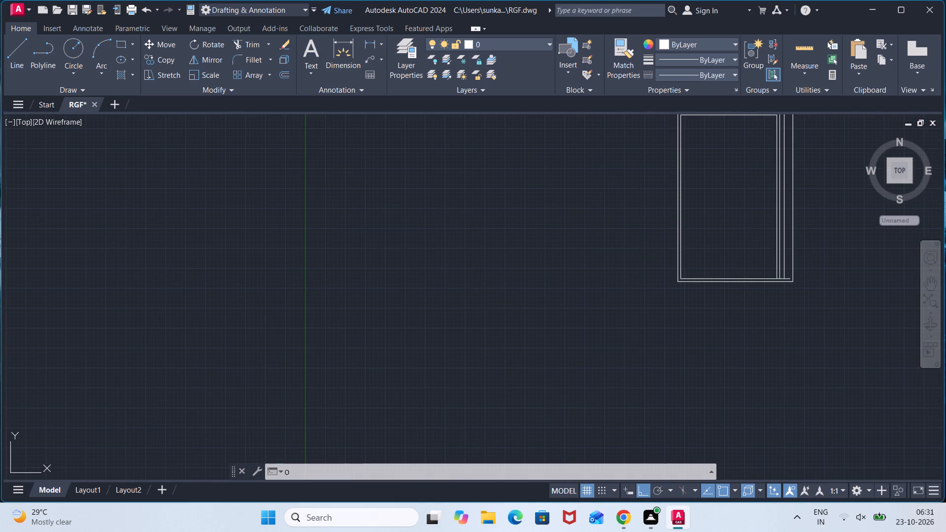
pyautogui.press('Return')
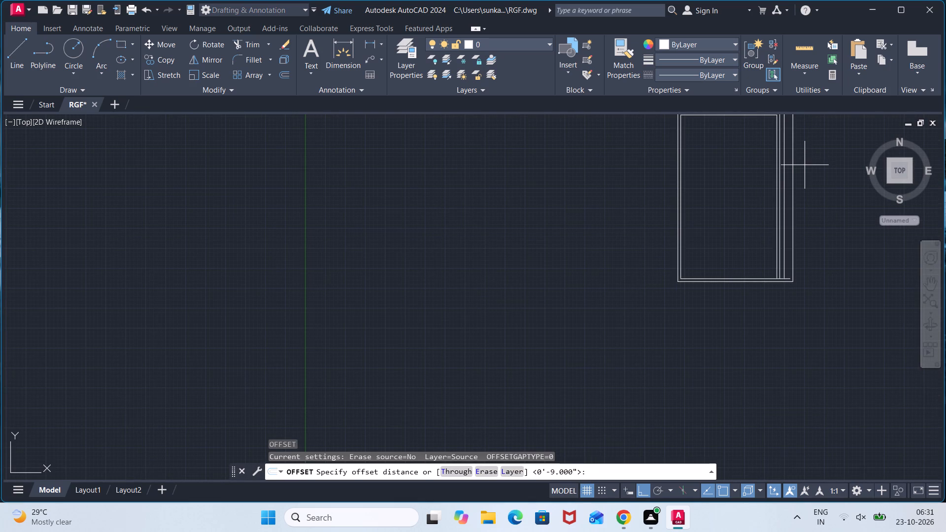
pyautogui.write('3"')
pyautogui.press('Return')
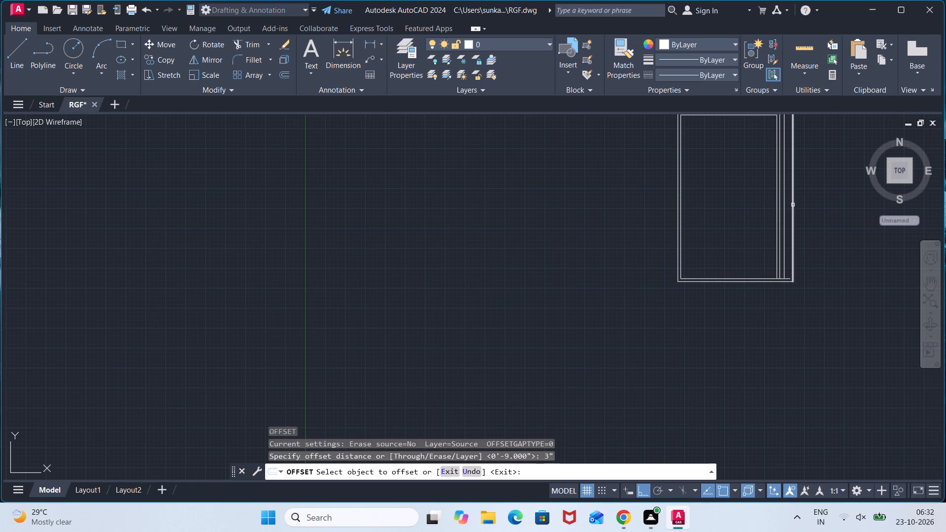
pyautogui.click(792, 205)
pyautogui.click(786, 207)
pyautogui.moveTo(789, 175); pyautogui.dragTo(786, 286, button='middle')
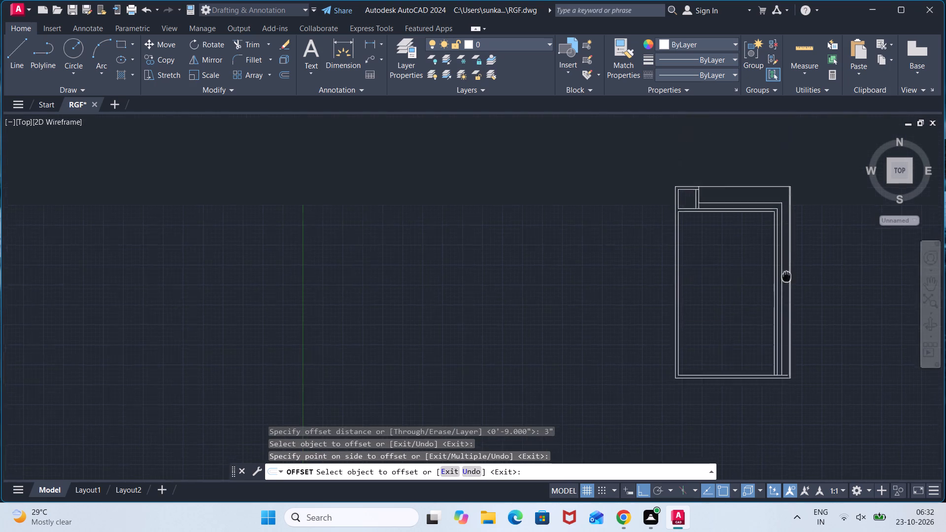
pyautogui.moveTo(786, 286); pyautogui.dragTo(770, 332, button='middle')
pyautogui.scroll(2, 734, 244)
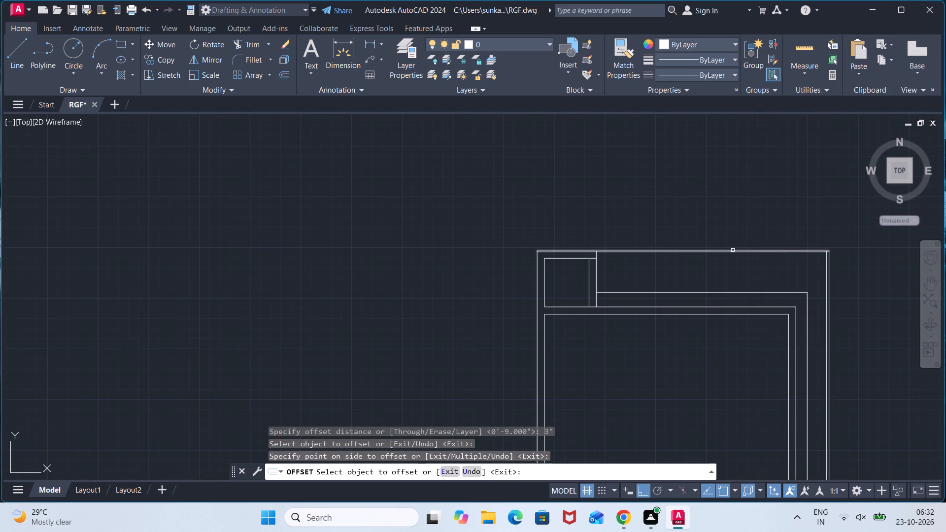
pyautogui.click(733, 250)
pyautogui.click(731, 268)
pyautogui.scroll(3, 718, 268)
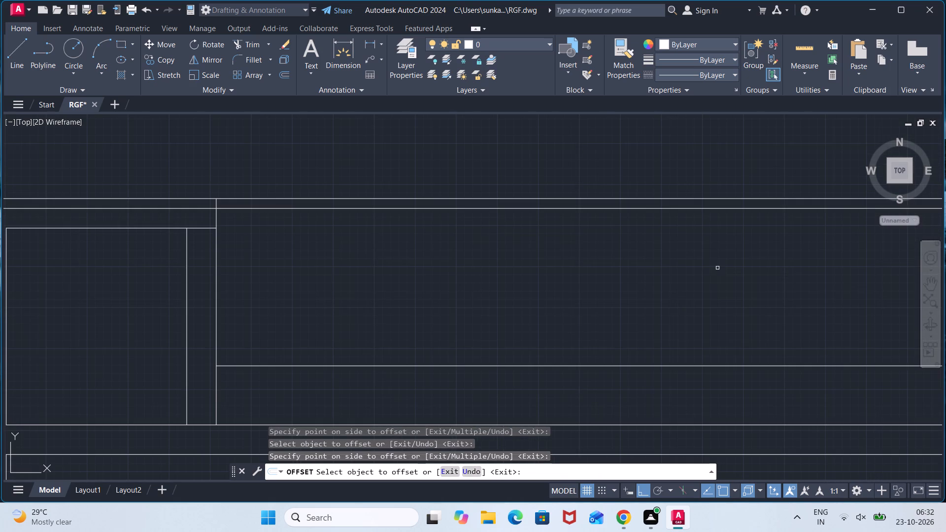
pyautogui.press('Escape')
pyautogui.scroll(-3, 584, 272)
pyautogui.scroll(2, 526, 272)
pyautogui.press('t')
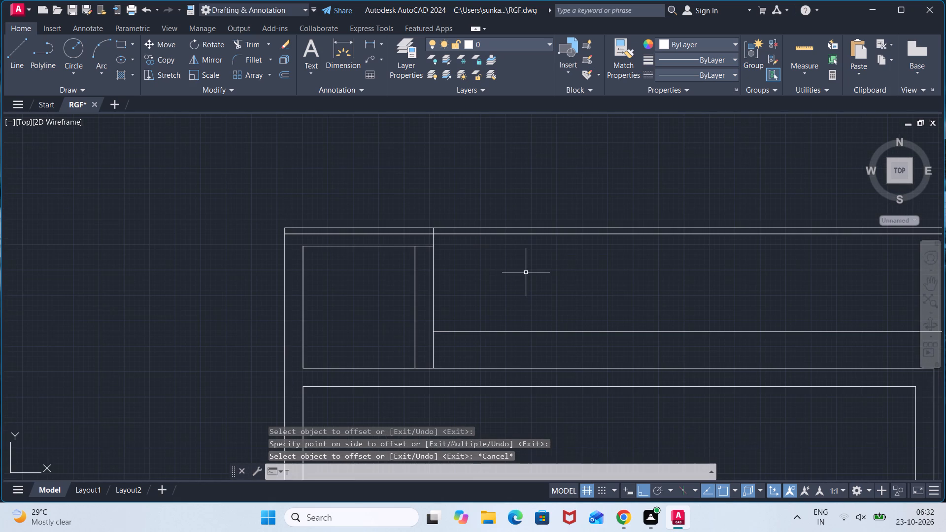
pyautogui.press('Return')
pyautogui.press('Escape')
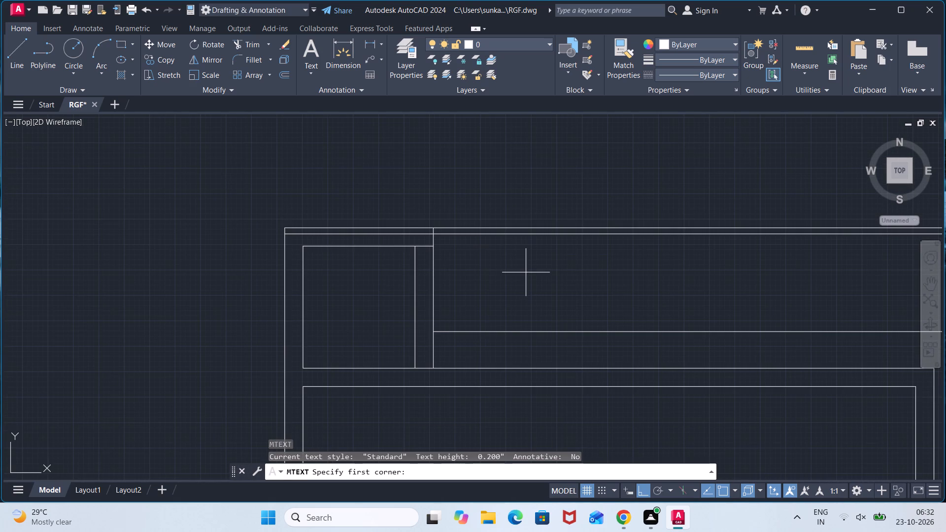
# Trim the top 3" offset line to the left of the short partition's right line.
pyautogui.press('t')
pyautogui.press('r')
pyautogui.press('Return')
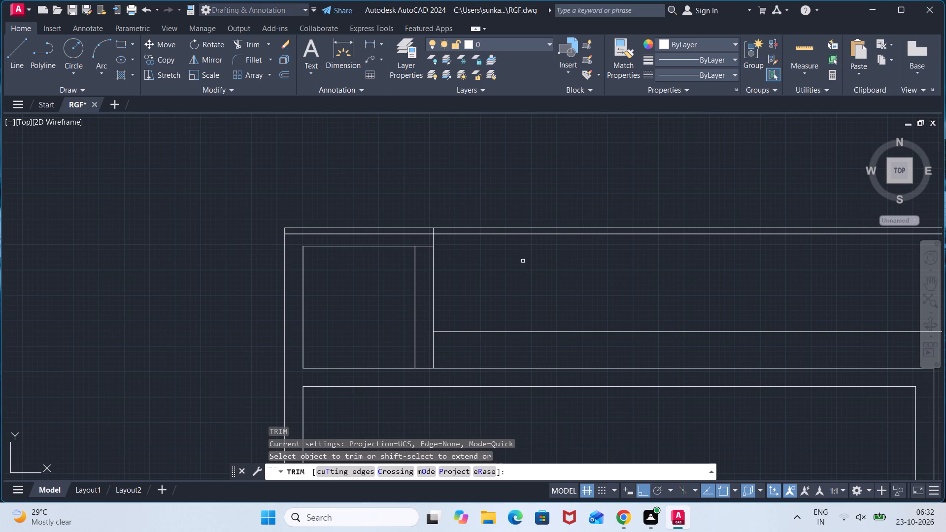
pyautogui.click(410, 233)
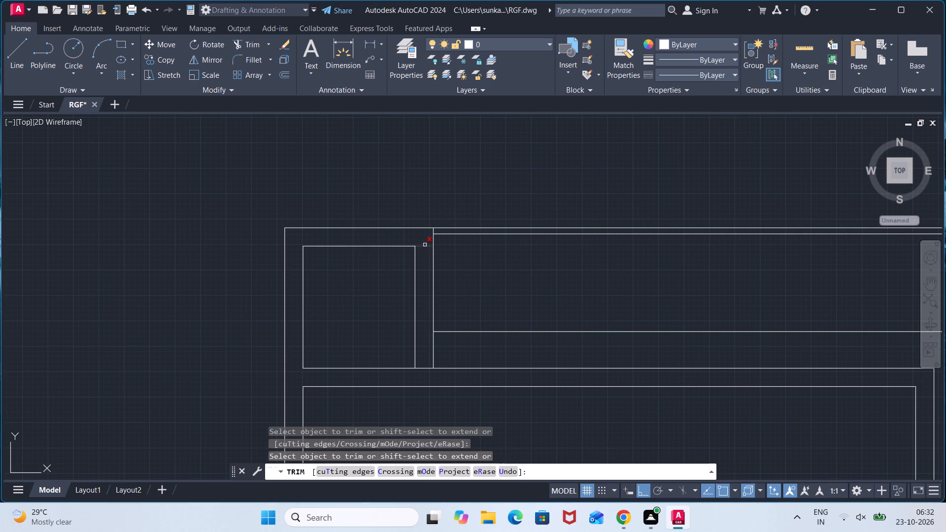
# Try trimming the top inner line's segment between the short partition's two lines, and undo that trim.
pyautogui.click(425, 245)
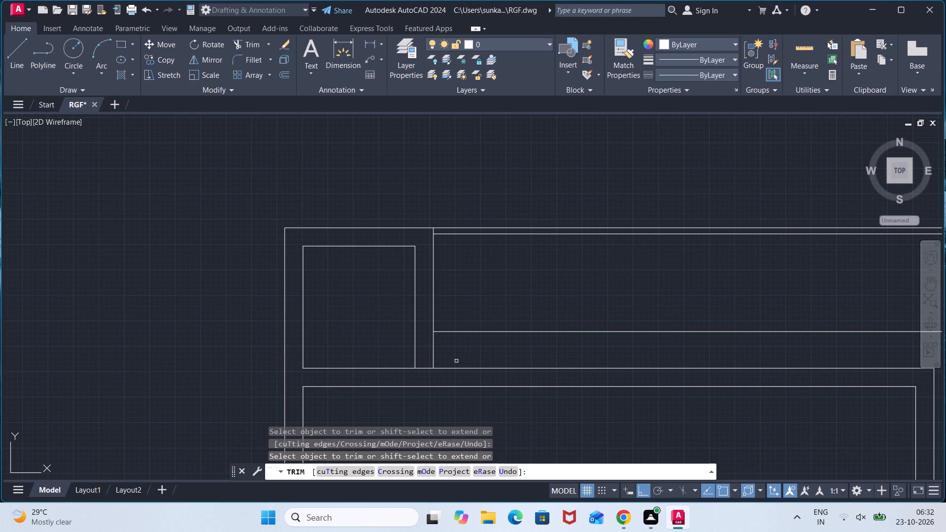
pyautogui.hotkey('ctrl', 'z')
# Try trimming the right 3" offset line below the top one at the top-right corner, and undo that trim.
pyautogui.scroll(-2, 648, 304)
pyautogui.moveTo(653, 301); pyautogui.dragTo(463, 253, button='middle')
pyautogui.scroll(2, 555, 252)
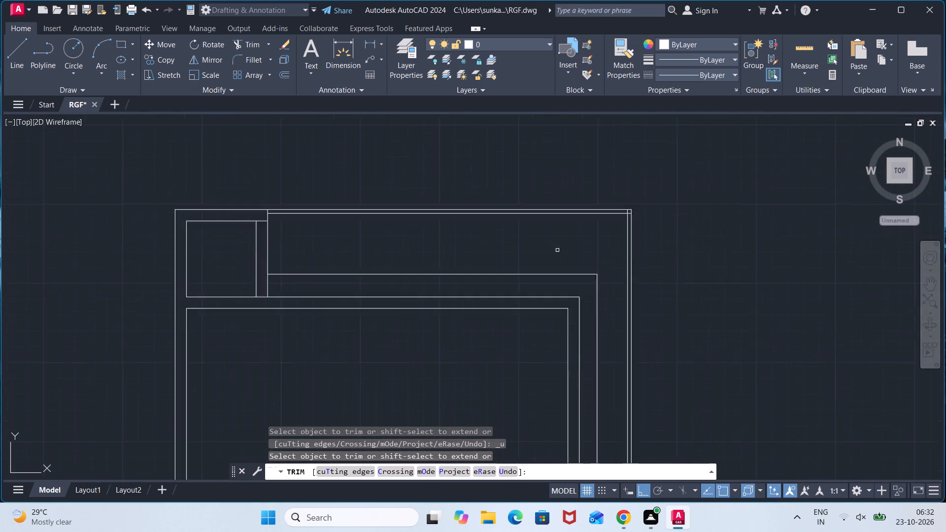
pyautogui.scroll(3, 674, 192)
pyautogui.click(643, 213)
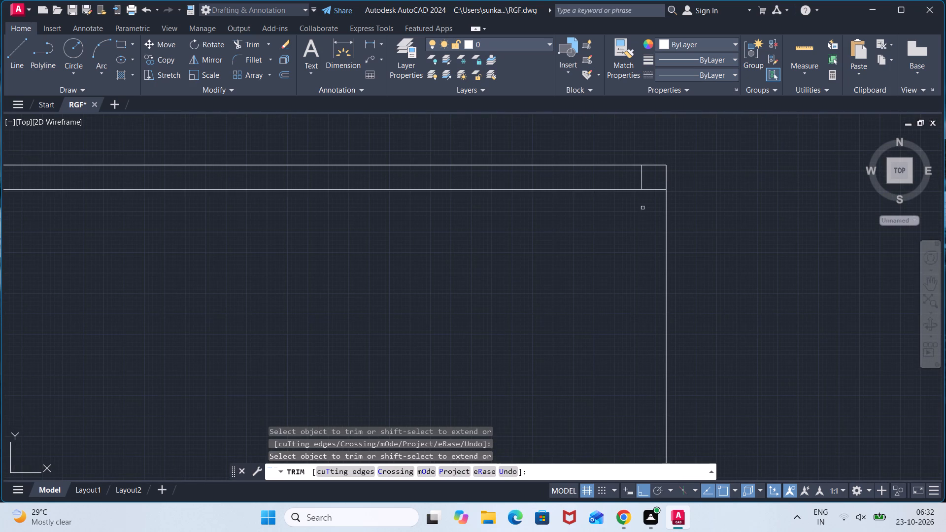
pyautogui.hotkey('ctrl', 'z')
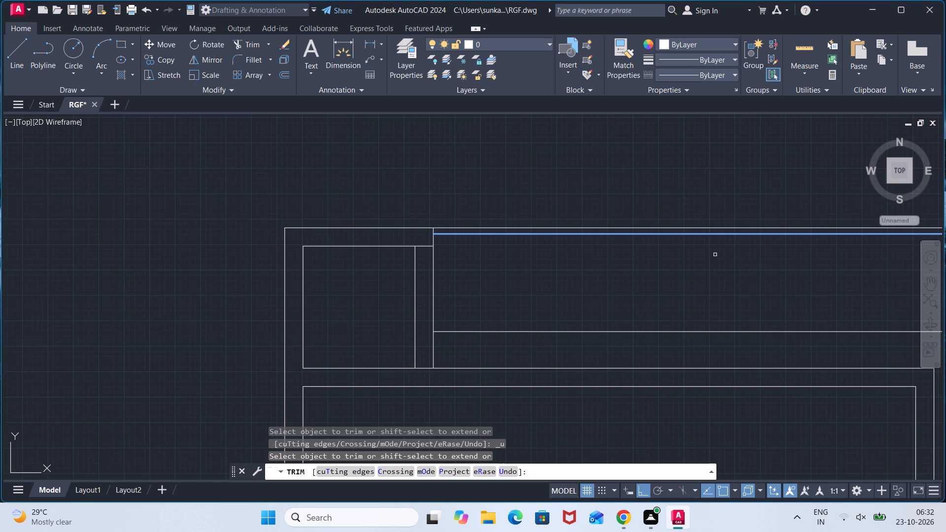
# Trim the right 3" offset line's end above the top 3" offset line at the top-right corner.
pyautogui.scroll(-1, 777, 299)
pyautogui.moveTo(807, 281); pyautogui.dragTo(495, 291, button='middle')
pyautogui.scroll(4, 620, 274)
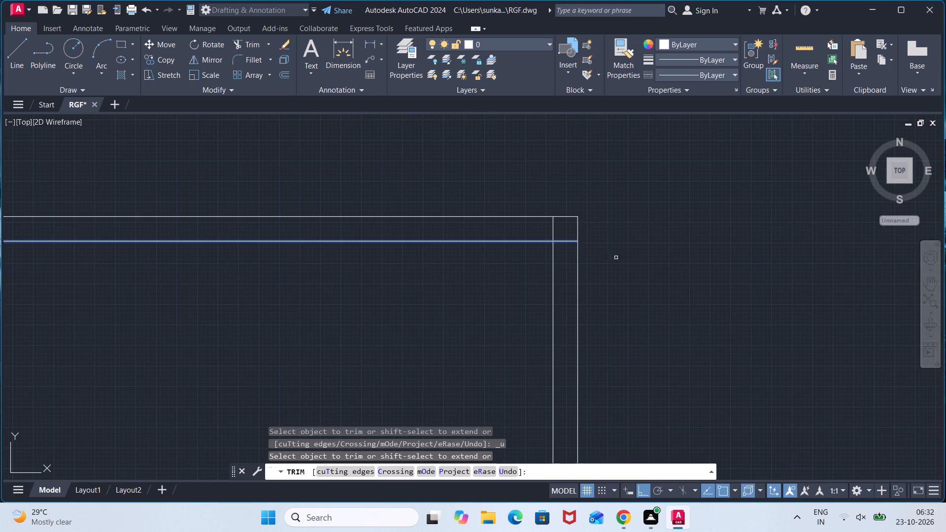
pyautogui.click(554, 234)
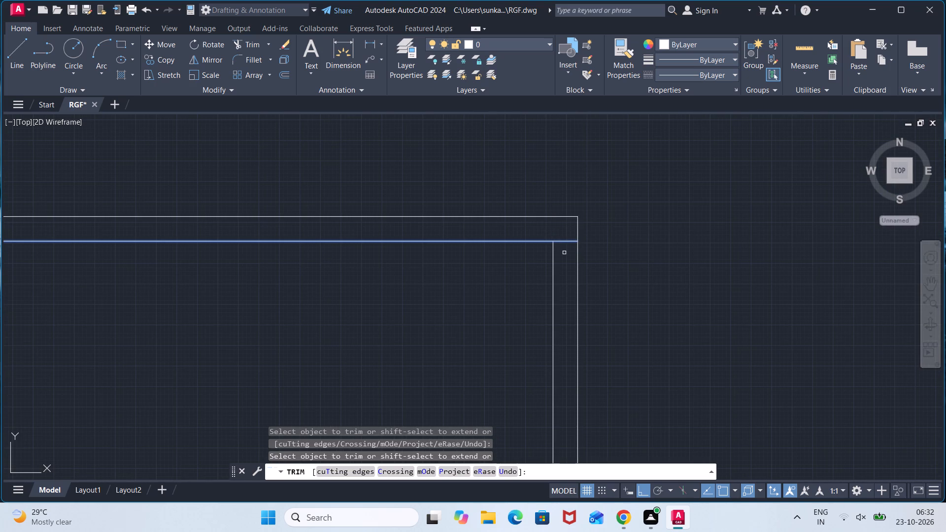
pyautogui.press('Escape')
pyautogui.press('Escape')
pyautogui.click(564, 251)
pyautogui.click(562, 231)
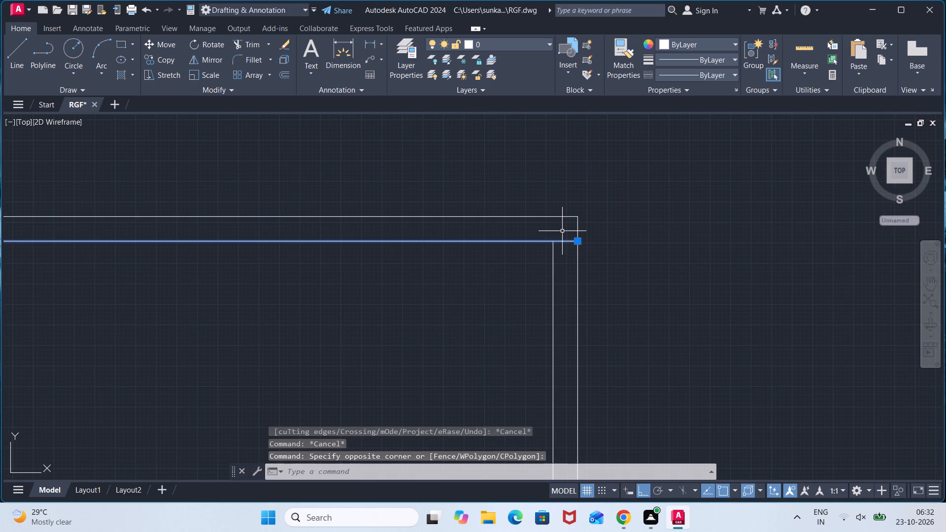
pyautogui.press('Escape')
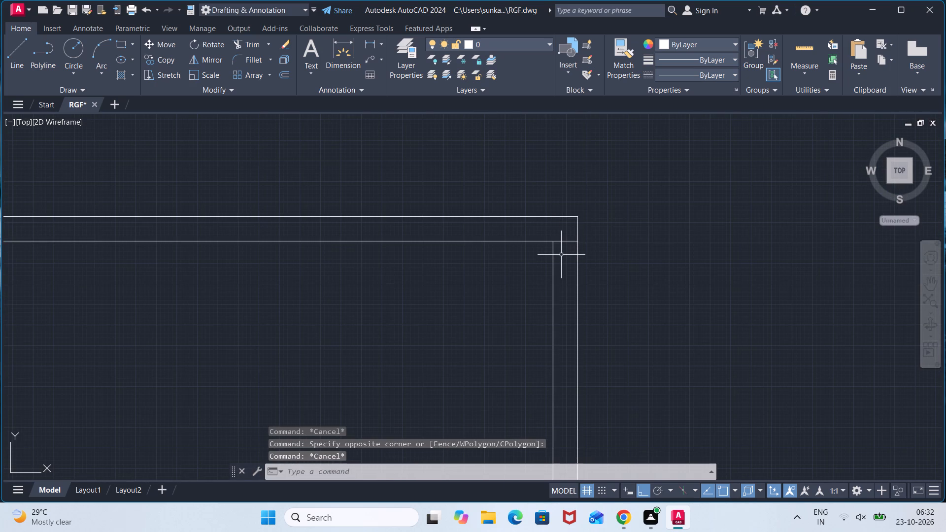
# Trim the top 3" offset line's end beyond the right 3" offset line at the top-right corner.
pyautogui.write('TR')
pyautogui.press('Return')
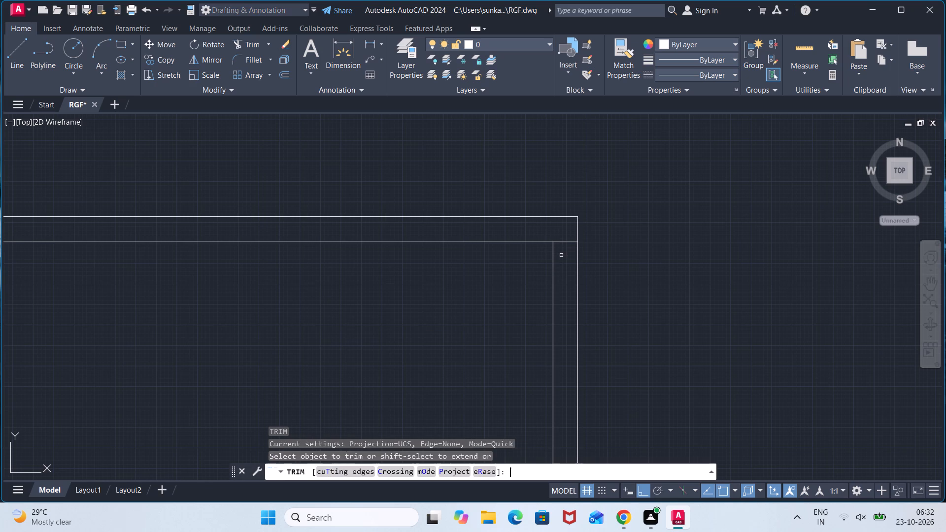
pyautogui.click(562, 252)
pyautogui.click(562, 232)
pyautogui.scroll(-3, 387, 303)
pyautogui.moveTo(357, 317); pyautogui.dragTo(649, 115, button='middle')
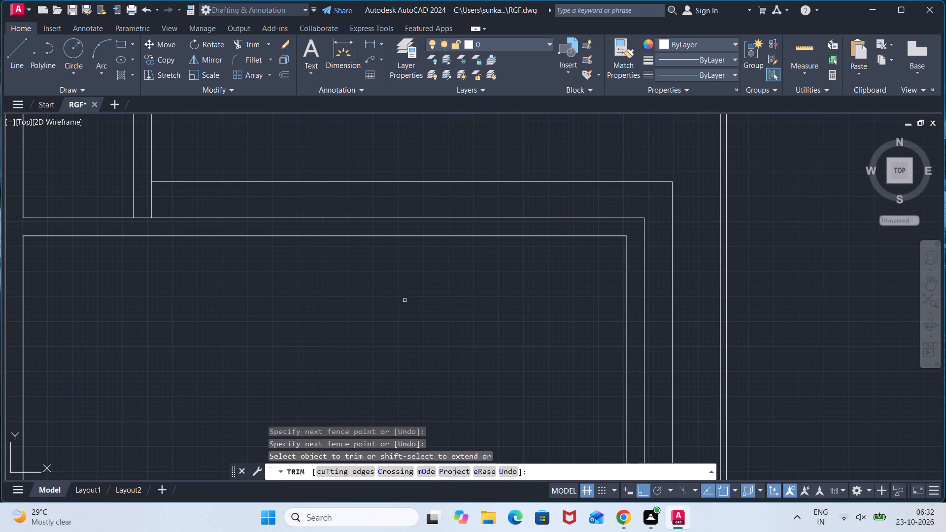
pyautogui.scroll(-1, 407, 308)
pyautogui.moveTo(410, 311); pyautogui.dragTo(467, 269, button='middle')
pyautogui.press('Escape')
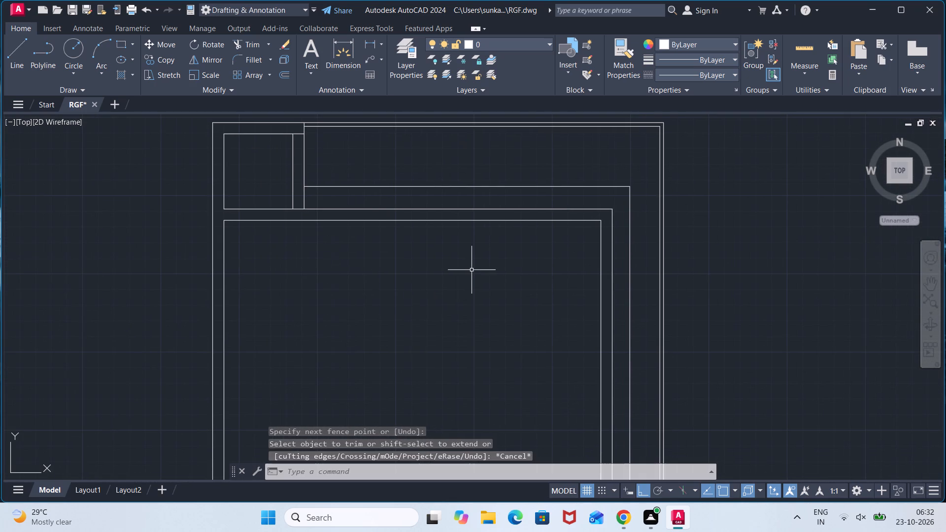
# Offset the main room's top inner wall line 5' downward.
pyautogui.press('o')
pyautogui.press('Return')
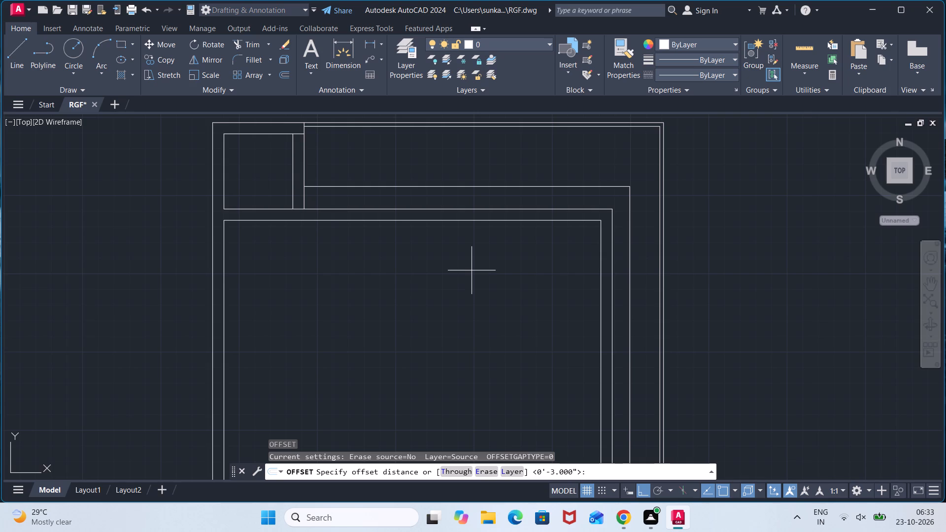
pyautogui.press('5')
pyautogui.press("'")
pyautogui.press('Return')
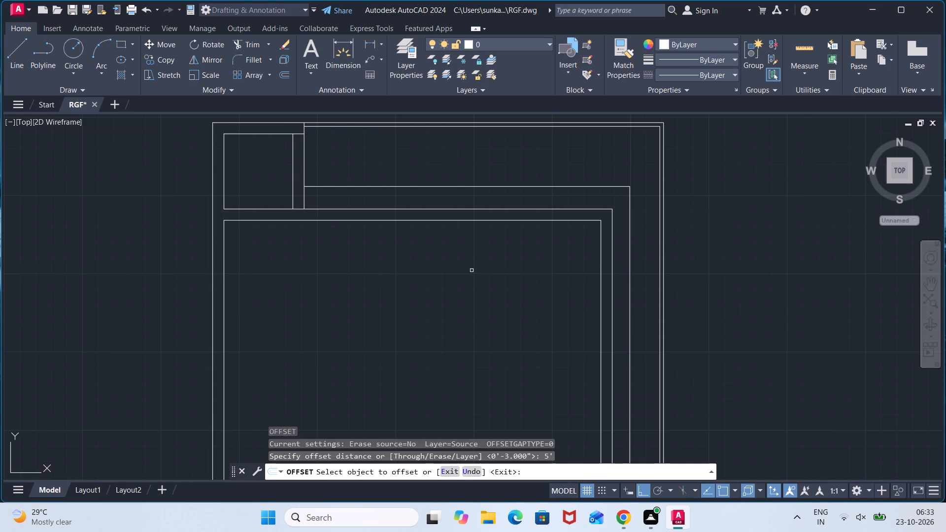
pyautogui.click(540, 219)
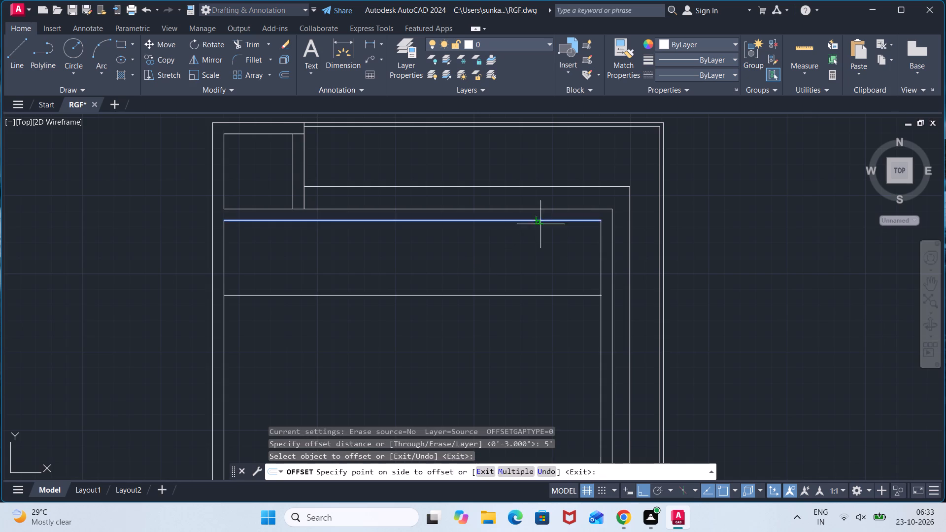
pyautogui.click(541, 280)
pyautogui.press('space')
# Offset the new horizontal line 4.5" downward to form the first cross partition.
pyautogui.press('space')
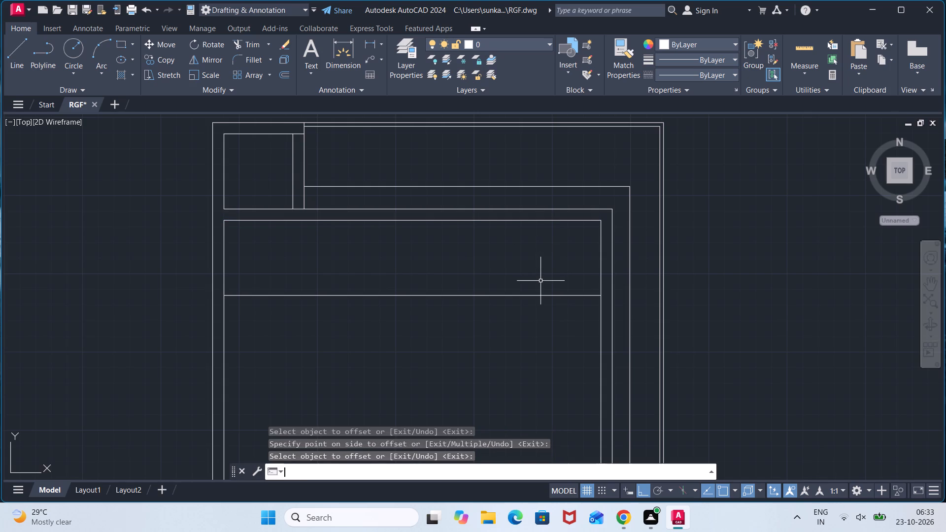
pyautogui.write('4.5"')
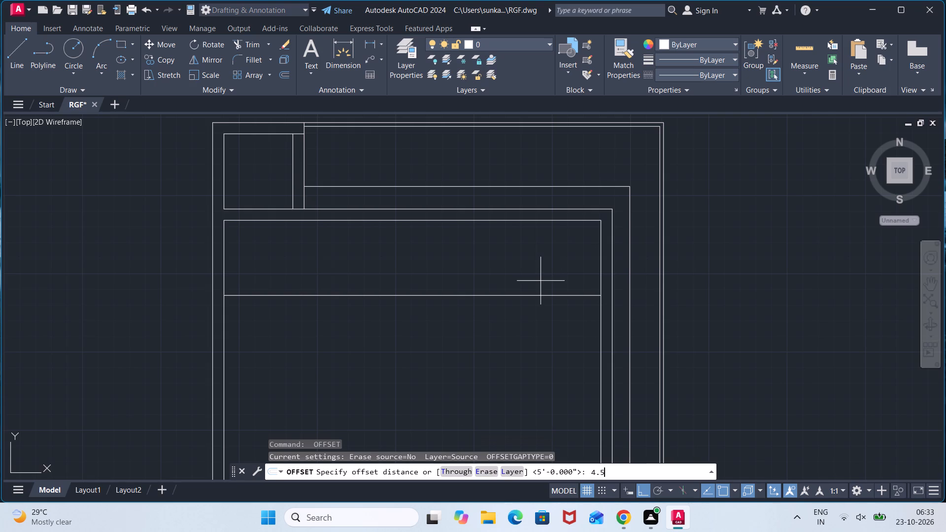
pyautogui.press('Return')
pyautogui.click(537, 294)
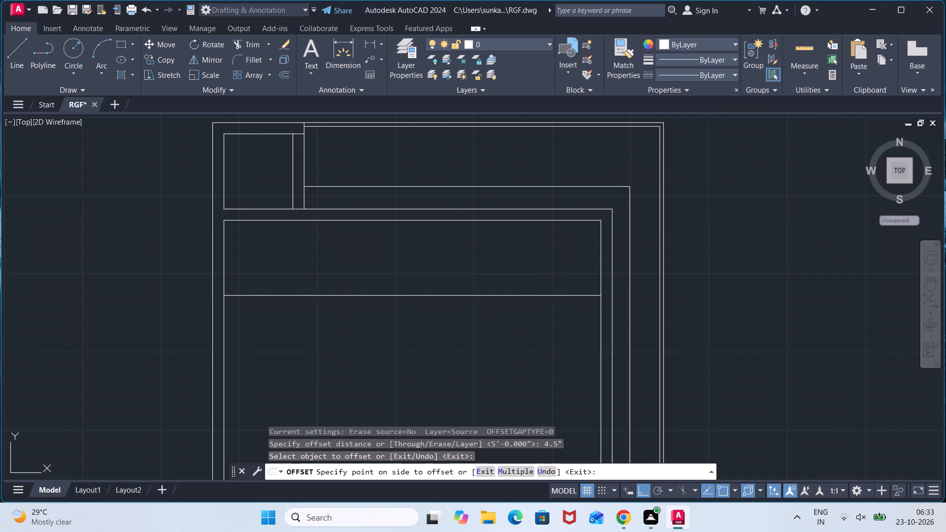
pyautogui.click(533, 343)
pyautogui.scroll(-2, 515, 343)
pyautogui.moveTo(509, 343); pyautogui.dragTo(530, 233, button='middle')
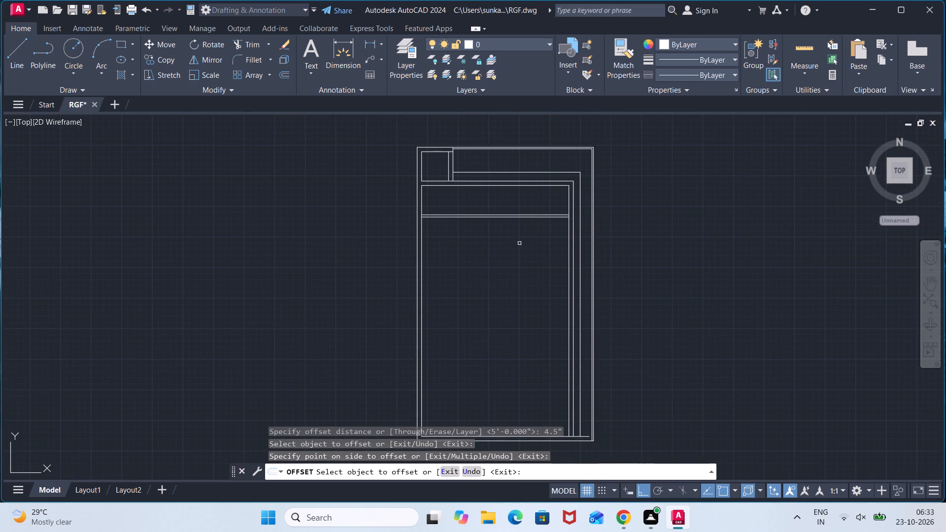
pyautogui.scroll(2, 518, 244)
pyautogui.press('space')
# Offset the main room's top inner wall line 12' downward.
pyautogui.press('space')
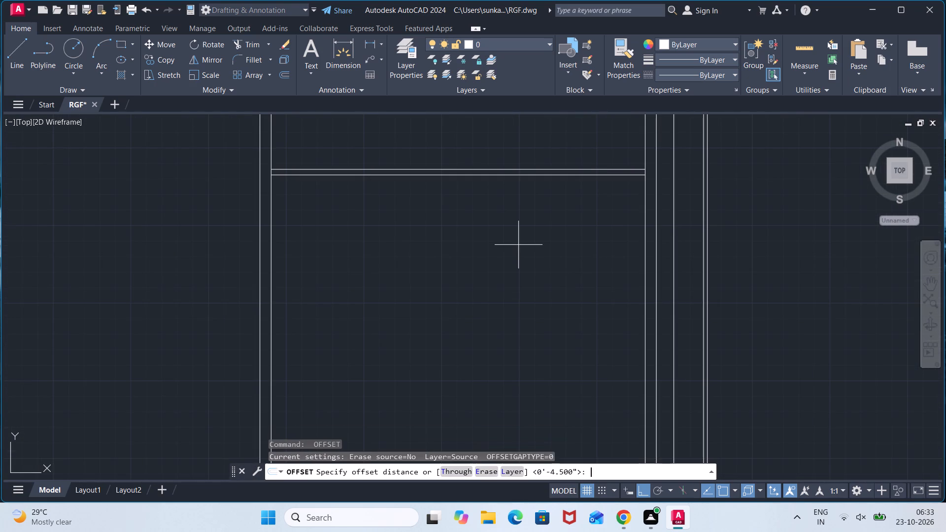
pyautogui.write("12'")
pyautogui.press('Return')
pyautogui.scroll(-2, 452, 227)
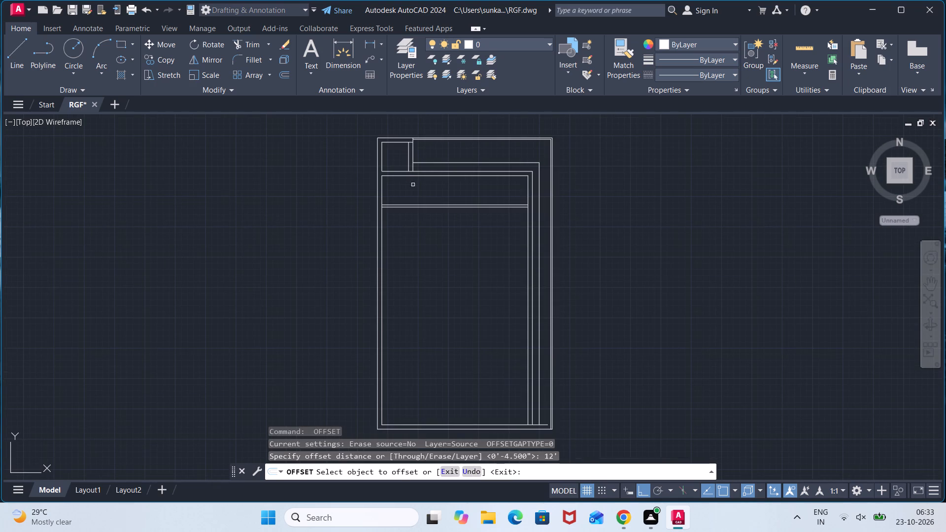
pyautogui.scroll(2, 421, 176)
pyautogui.click(421, 176)
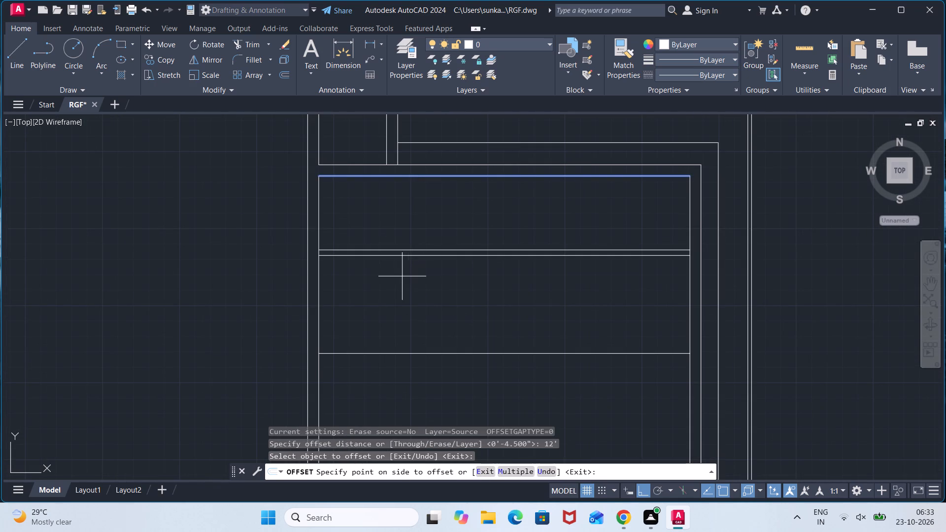
pyautogui.click(402, 277)
pyautogui.scroll(-1, 413, 300)
pyautogui.moveTo(413, 301); pyautogui.dragTo(408, 200, button='middle')
pyautogui.press('space')
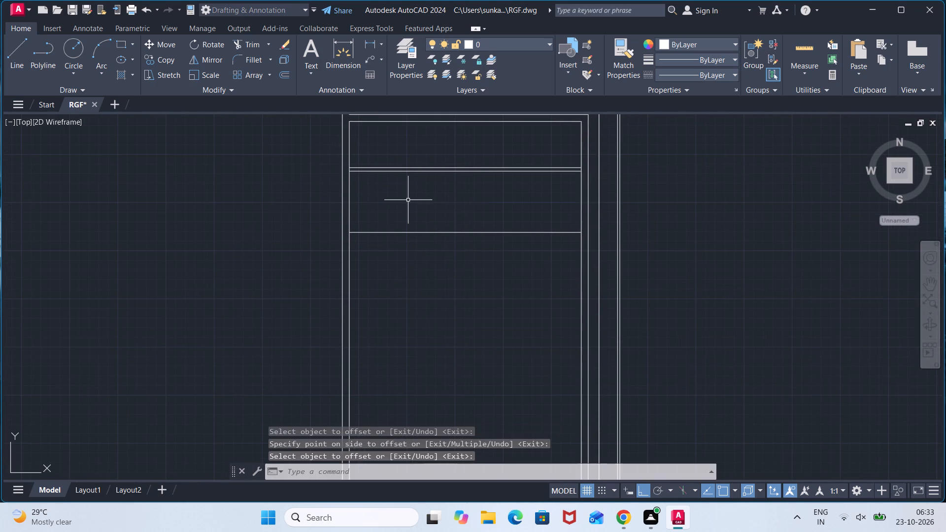
# Offset the 12' line 4.5" downward to form the second cross partition.
pyautogui.press('space')
pyautogui.write('4.5"')
pyautogui.press('Return')
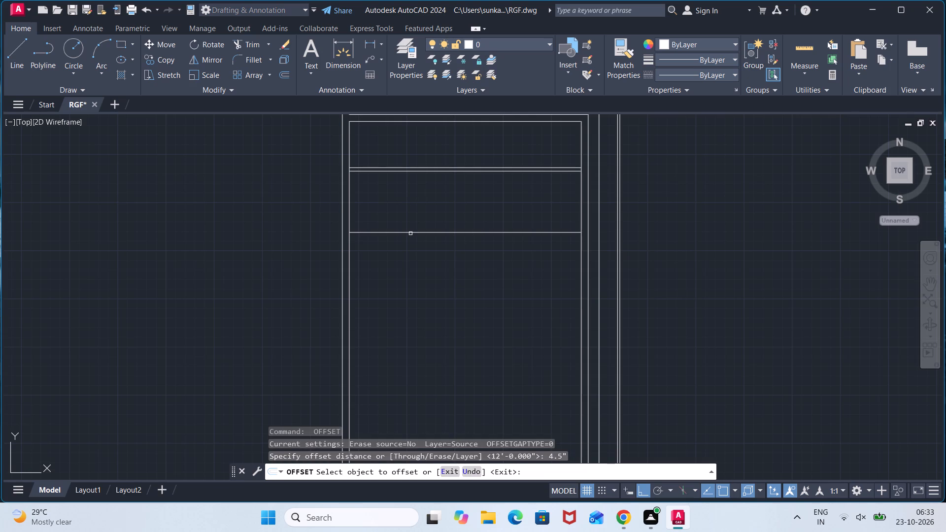
pyautogui.click(412, 232)
pyautogui.click(410, 254)
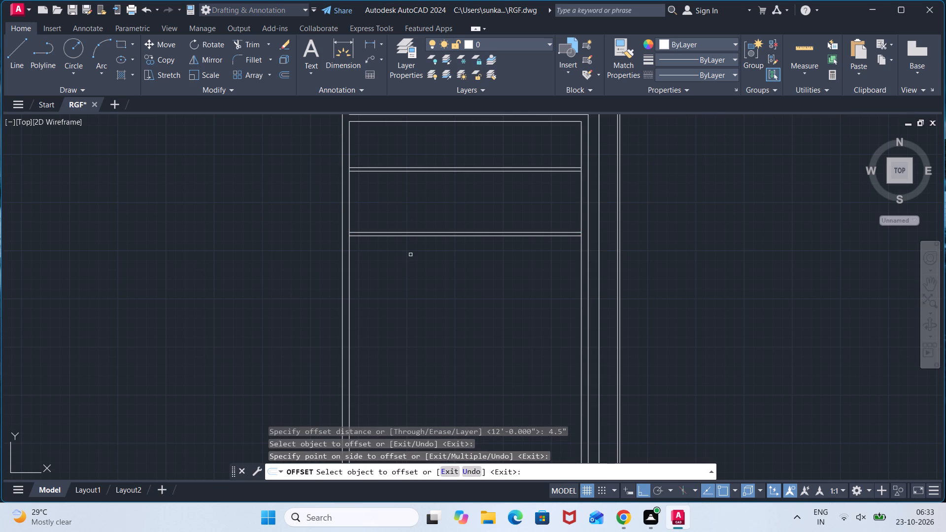
pyautogui.press('space')
# Offset the first cross partition's lower line 12' downward.
pyautogui.press('space')
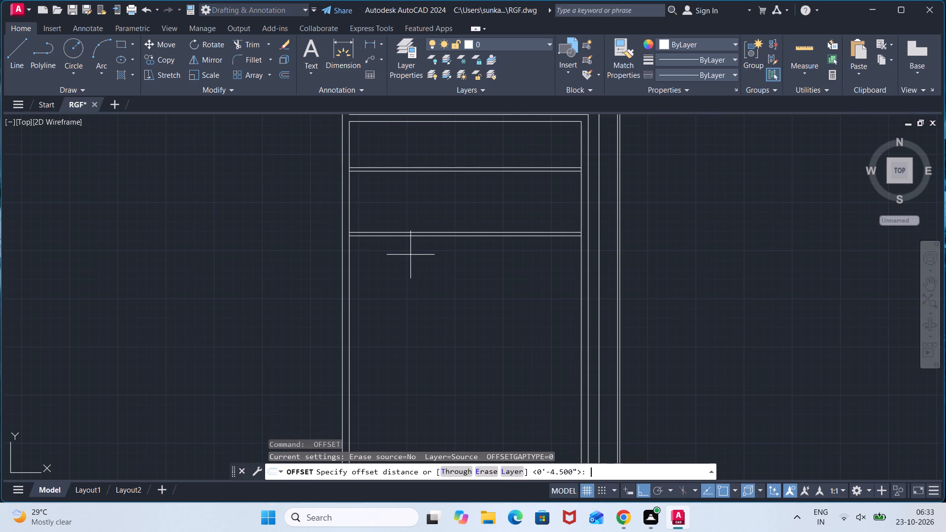
pyautogui.write("12'")
pyautogui.press('Return')
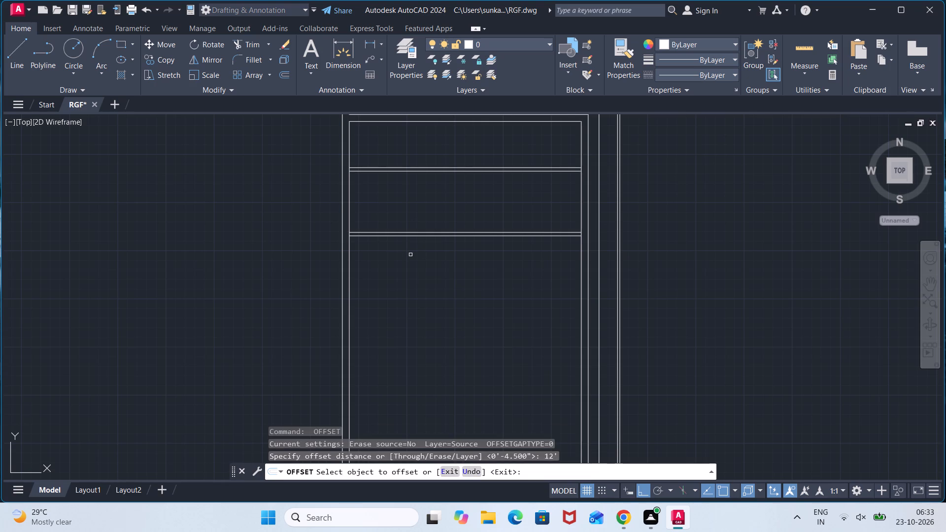
pyautogui.moveTo(530, 201); pyautogui.dragTo(532, 242, button='middle')
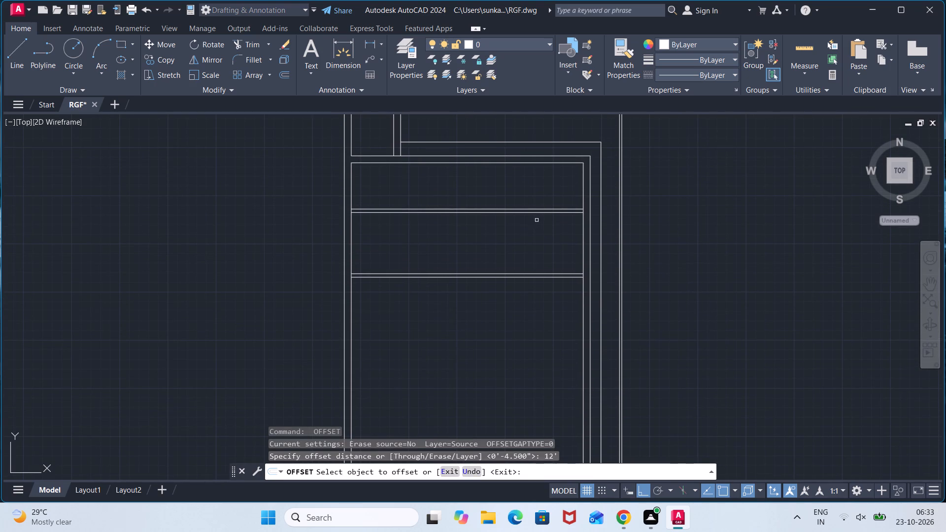
pyautogui.click(539, 213)
pyautogui.click(520, 278)
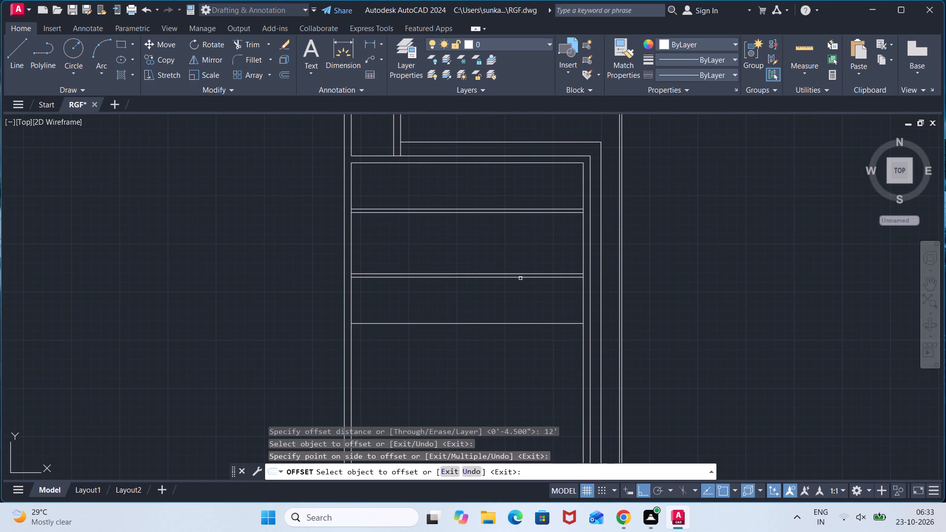
pyautogui.press('space')
# Offset the lowest horizontal line 4.5" downward to form the third cross partition.
pyautogui.press('space')
pyautogui.write('4.5"')
pyautogui.press('Return')
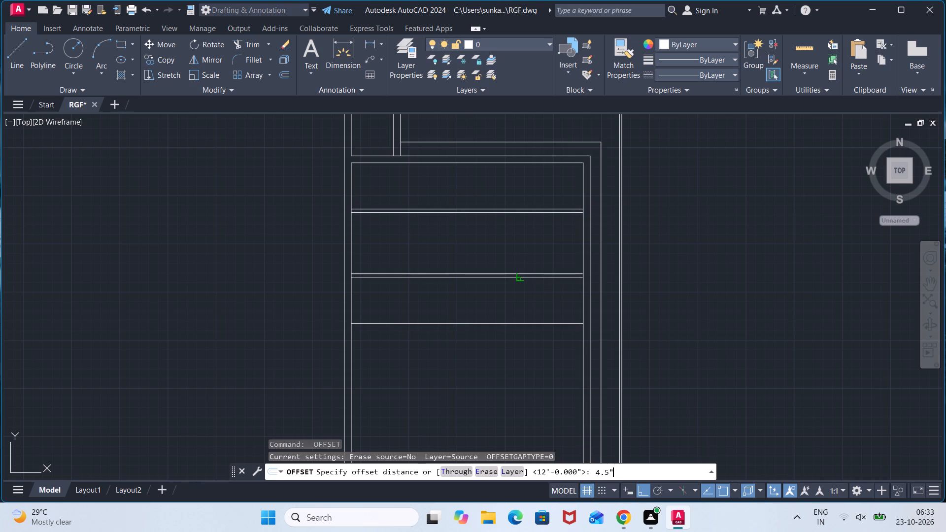
pyautogui.click(521, 323)
pyautogui.click(509, 368)
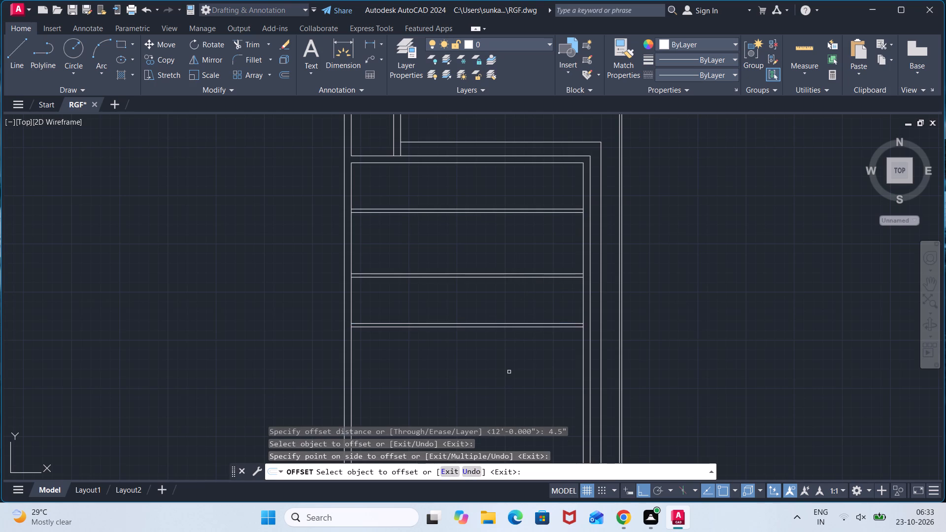
pyautogui.press('Escape')
# Offset the main room's left inner wall line 12'9" to the right.
pyautogui.press('o')
pyautogui.press('Return')
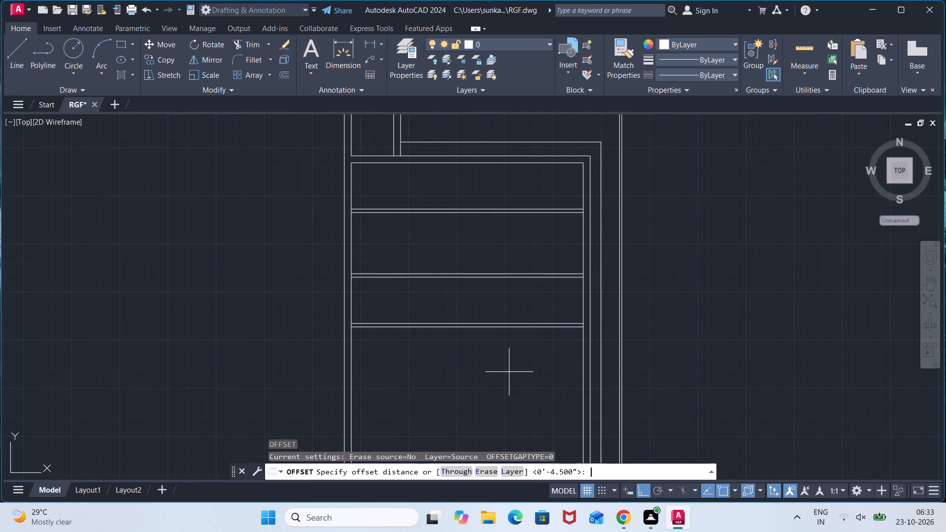
pyautogui.write('12\'9"')
pyautogui.press('Return')
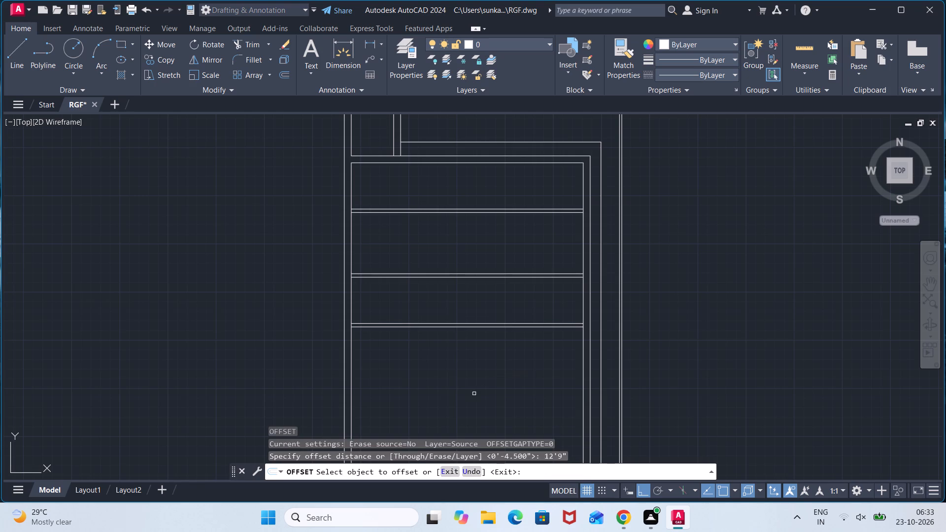
pyautogui.click(353, 269)
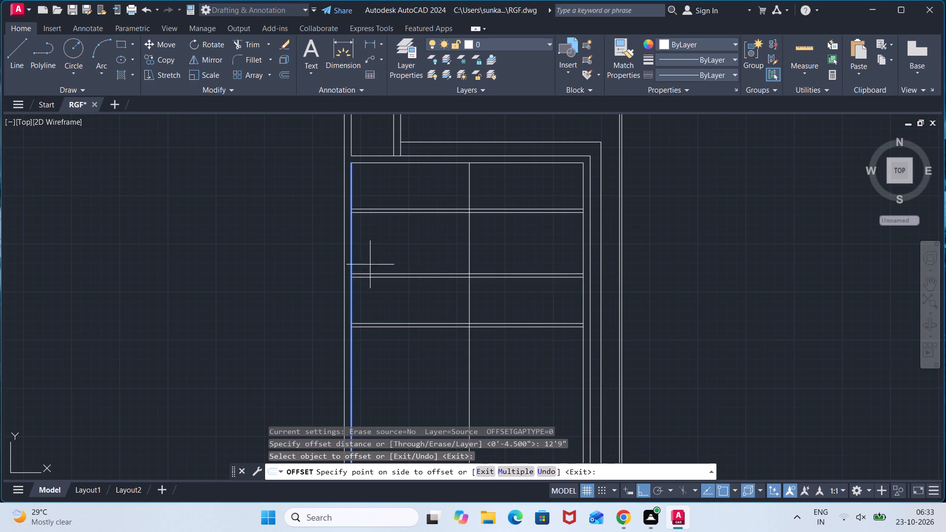
pyautogui.click(436, 264)
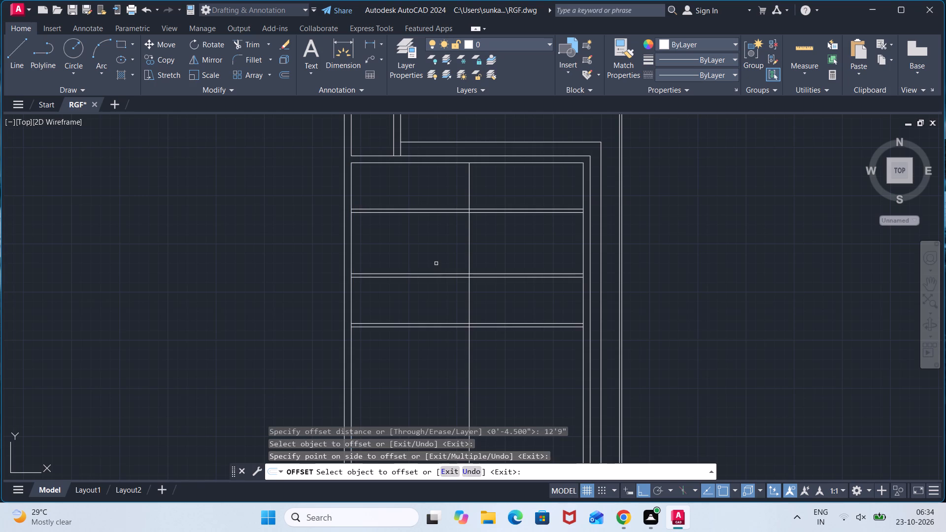
pyautogui.press('space')
# Offset the new vertical line 4.5" to the right to form the vertical partition.
pyautogui.press('space')
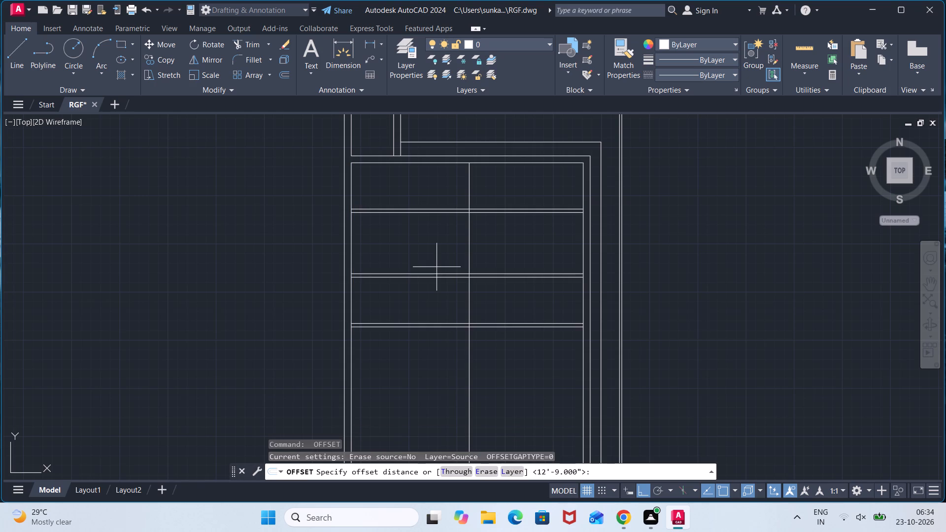
pyautogui.write('4.5"')
pyautogui.press('Return')
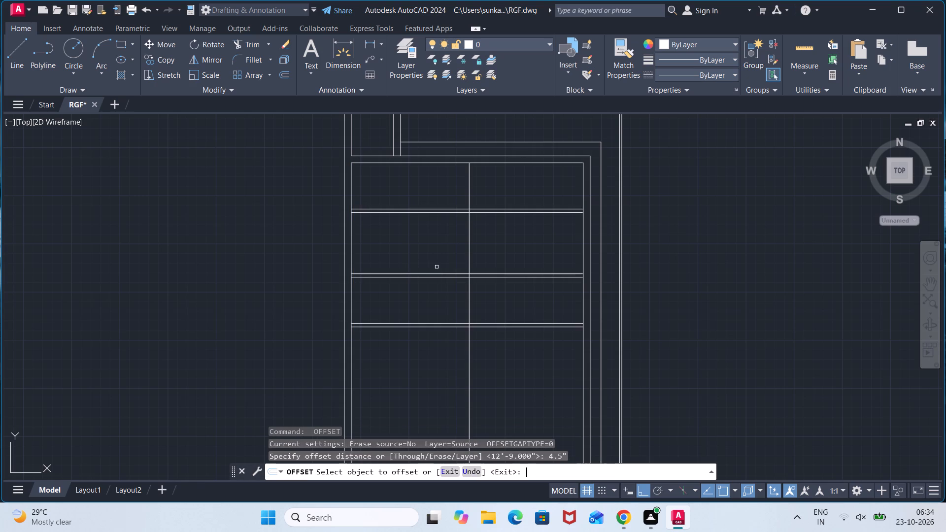
pyautogui.click(471, 243)
pyautogui.click(484, 243)
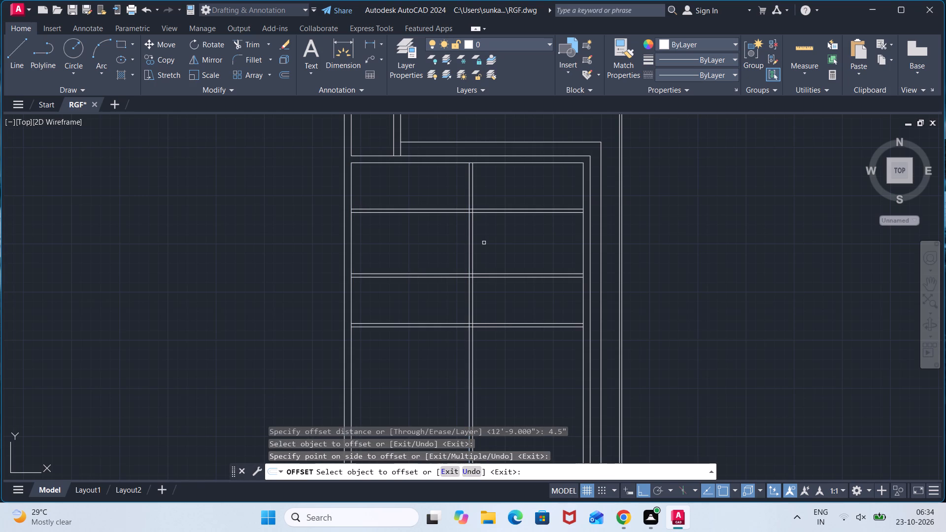
pyautogui.press('Escape')
# Trim both lines of the uppermost cross partition to the left of the vertical partition.
pyautogui.write('TR')
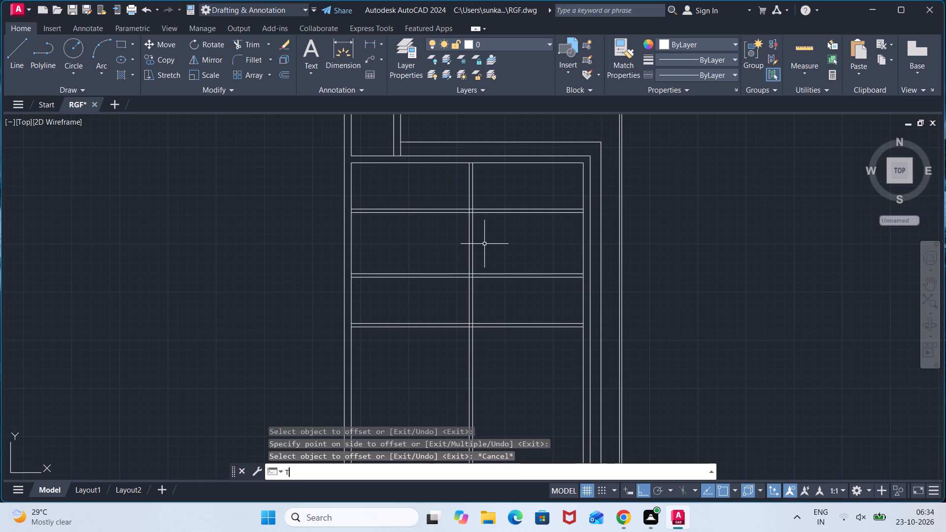
pyautogui.press('Return')
pyautogui.click(453, 191)
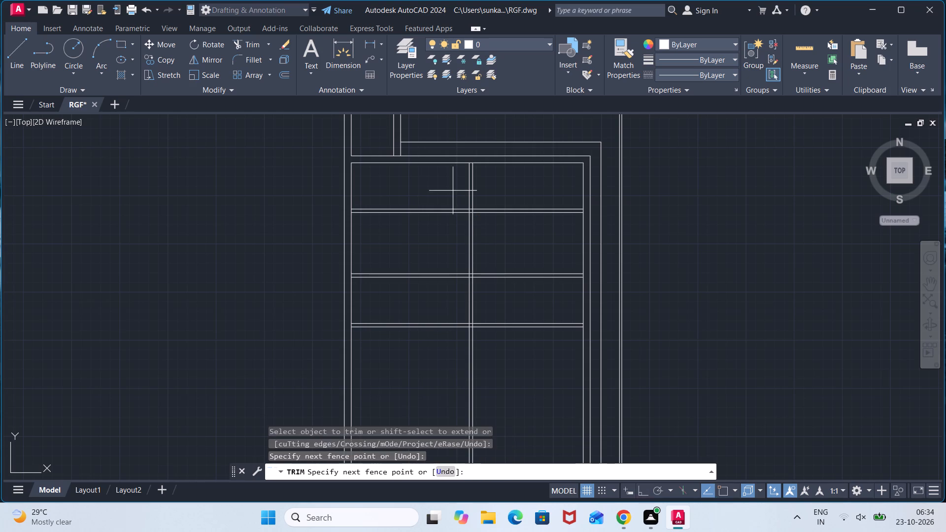
pyautogui.click(424, 245)
# Clean up the junction of the uppermost cross partition and vertical partition by trimming the line segments inside it.
pyautogui.scroll(4, 457, 216)
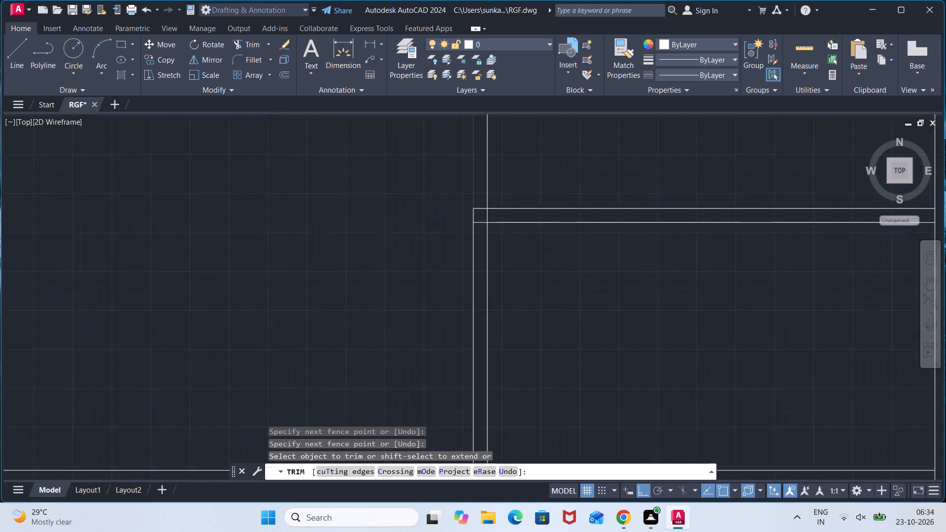
pyautogui.click(486, 193)
pyautogui.click(486, 245)
pyautogui.click(493, 218)
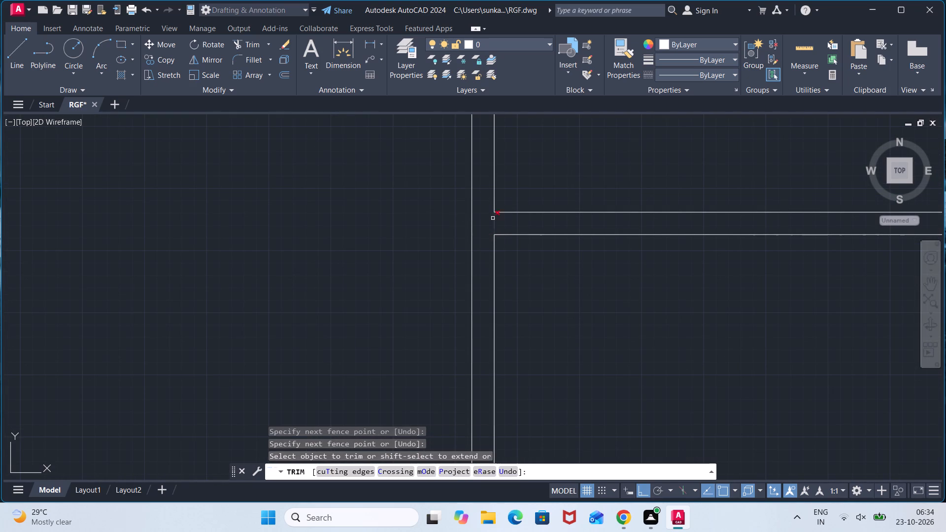
pyautogui.scroll(-4, 472, 262)
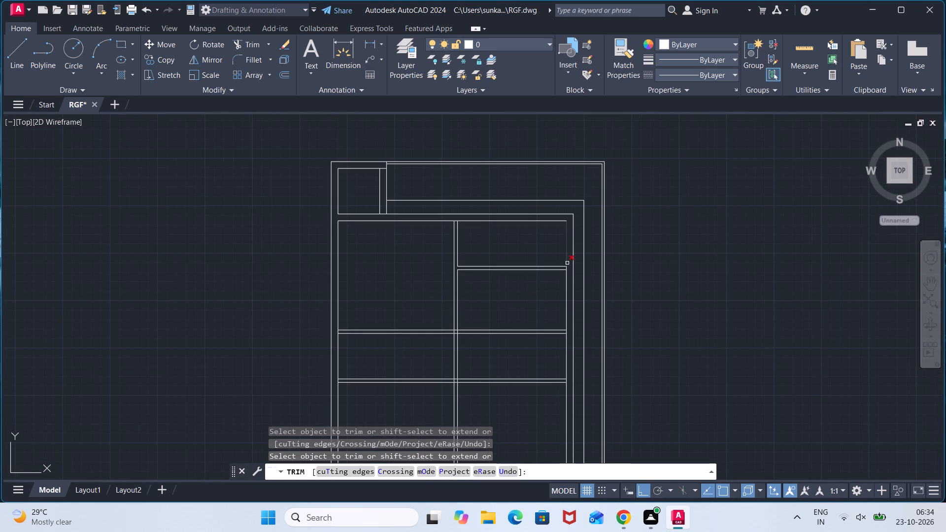
# Trim the main room's right inner wall line between the two lines of the uppermost cross partition.
pyautogui.scroll(2, 567, 263)
pyautogui.click(564, 276)
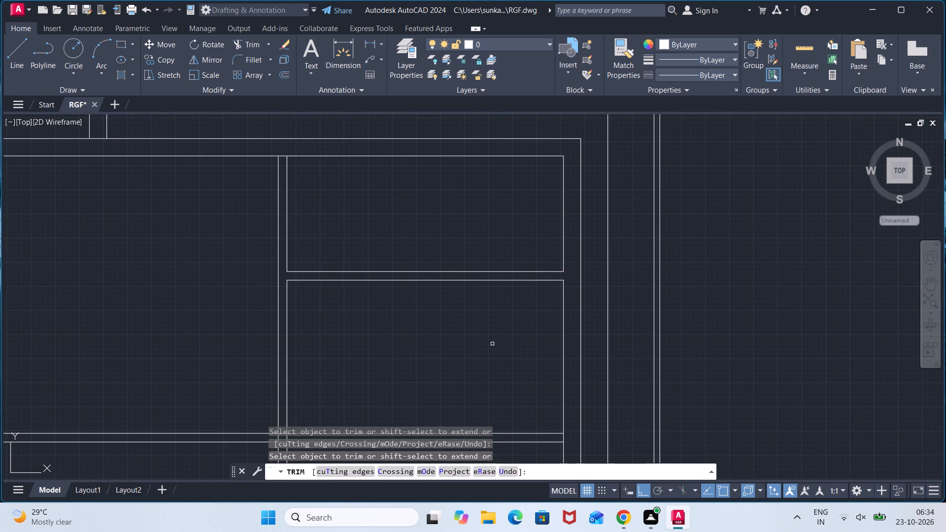
# Trim both lines of the middle cross partition to the right of the vertical partition.
pyautogui.scroll(-2, 476, 351)
pyautogui.moveTo(459, 357); pyautogui.dragTo(474, 170, button='middle')
pyautogui.scroll(3, 529, 201)
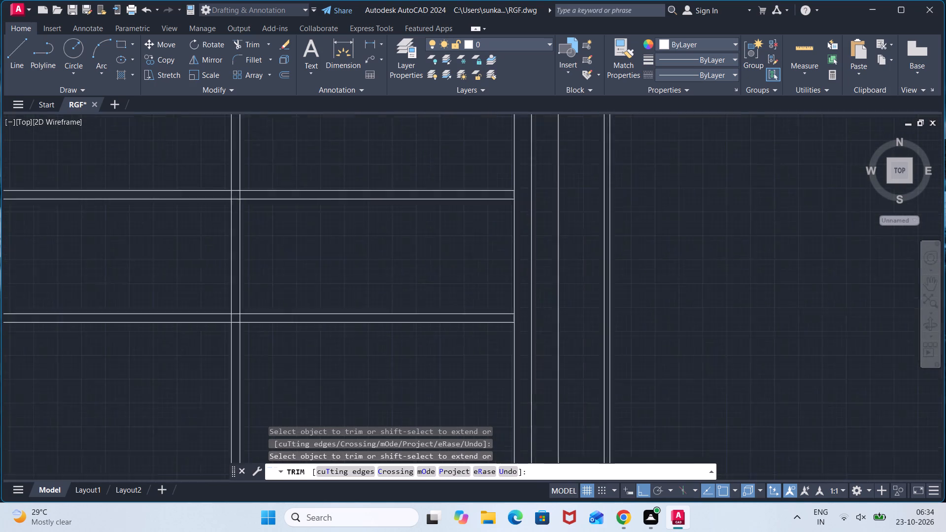
pyautogui.scroll(-3, 379, 283)
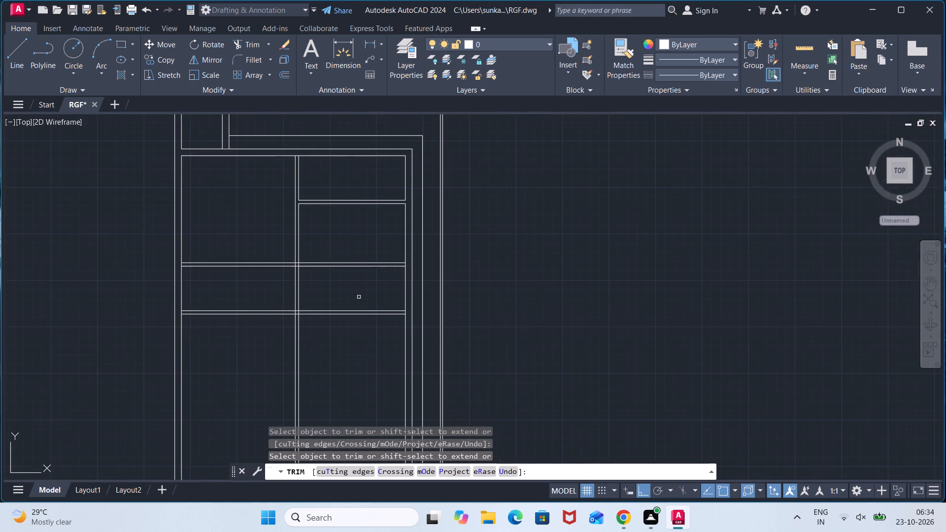
pyautogui.moveTo(357, 298); pyautogui.dragTo(446, 291, button='middle')
pyautogui.click(468, 220)
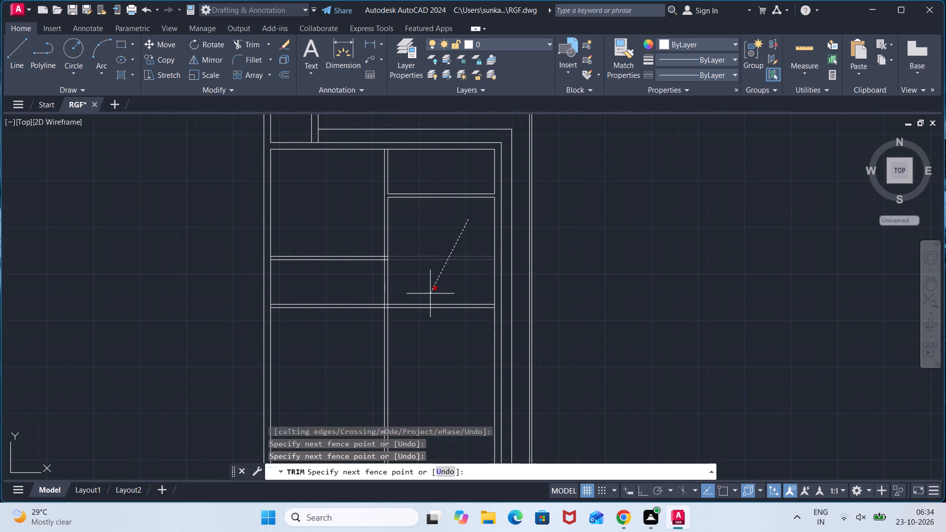
pyautogui.click(430, 294)
# Clean up the junction of the middle cross partition and vertical partition by trimming the line segments inside it.
pyautogui.scroll(3, 392, 260)
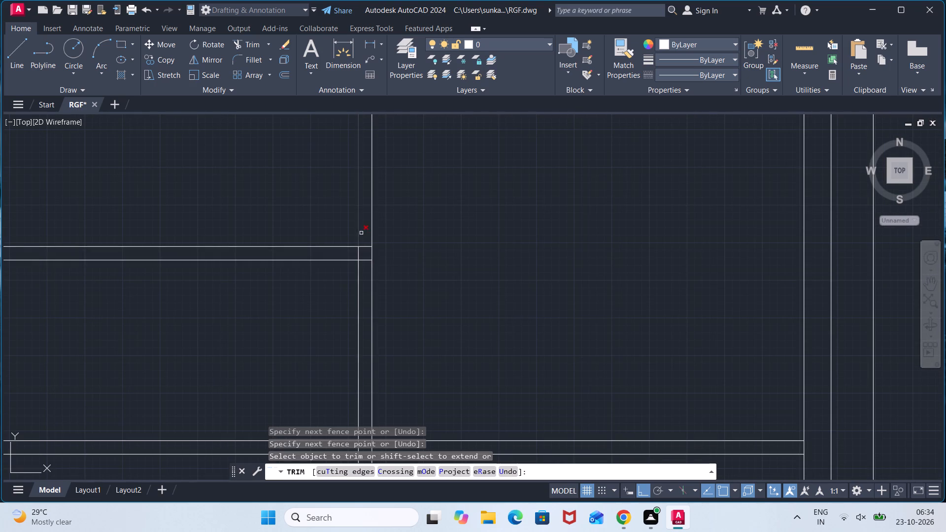
pyautogui.click(366, 231)
pyautogui.click(362, 267)
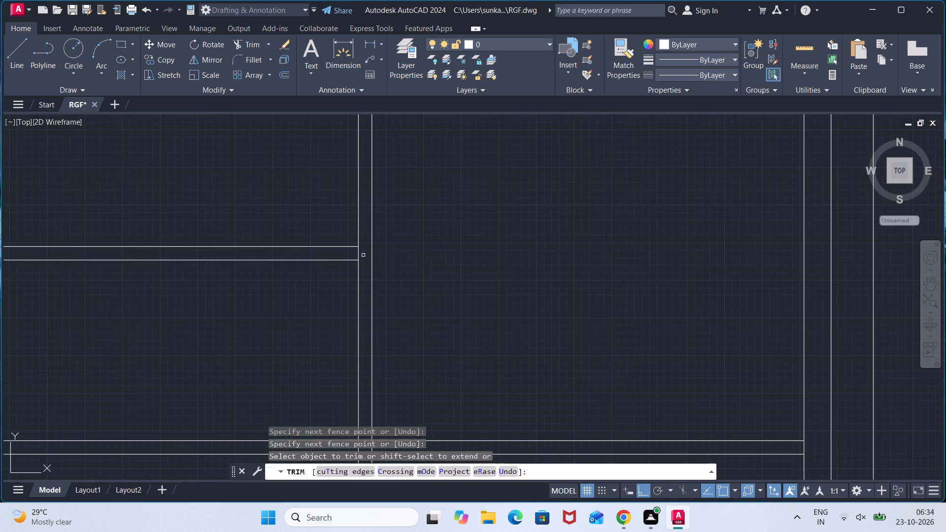
pyautogui.click(363, 254)
pyautogui.click(353, 252)
# Trim the left inner wall line between the two lines of the middle cross partition.
pyautogui.scroll(-2, 235, 325)
pyautogui.moveTo(208, 329); pyautogui.dragTo(458, 315, button='middle')
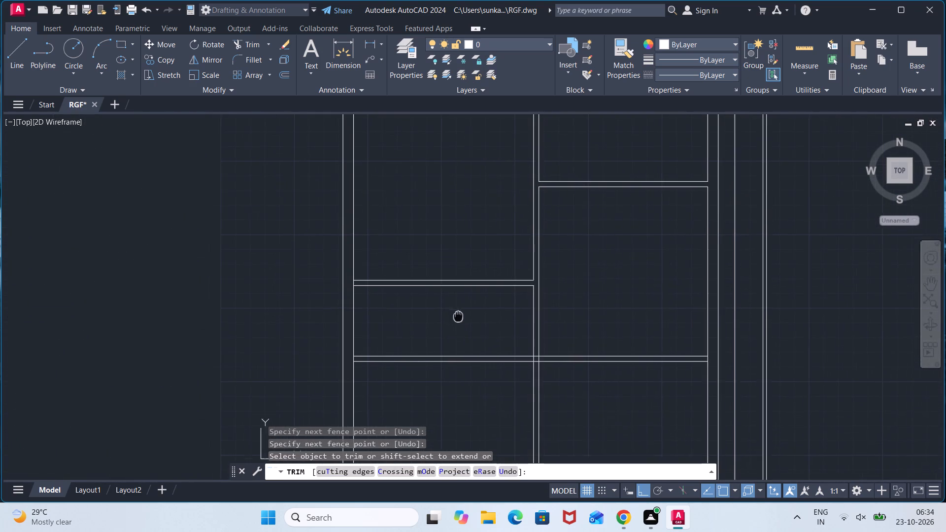
pyautogui.moveTo(458, 315); pyautogui.dragTo(459, 315, button='middle')
pyautogui.scroll(3, 337, 291)
pyautogui.click(412, 252)
pyautogui.click(384, 259)
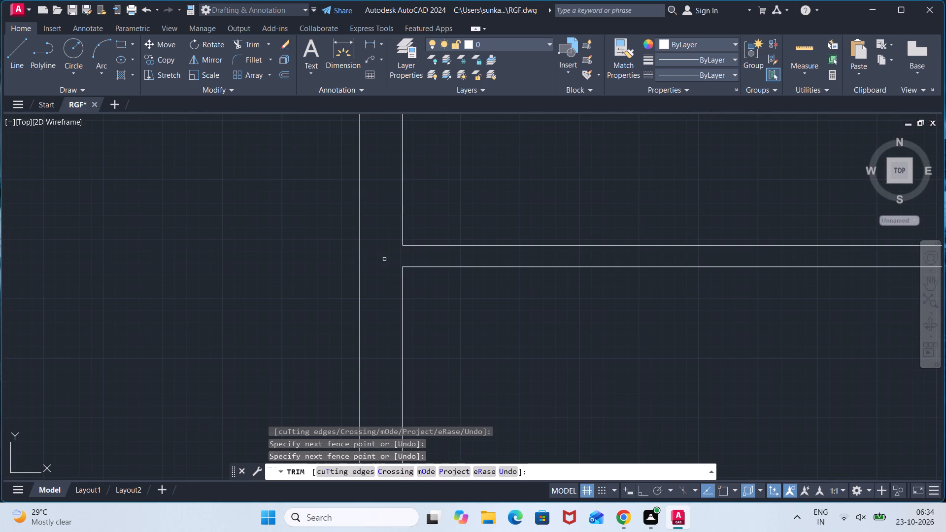
# Open the crossing of the lowest cross partition and vertical partition by trimming all four line segments inside it.
pyautogui.scroll(-3, 526, 413)
pyautogui.moveTo(645, 390); pyautogui.dragTo(566, 230, button='middle')
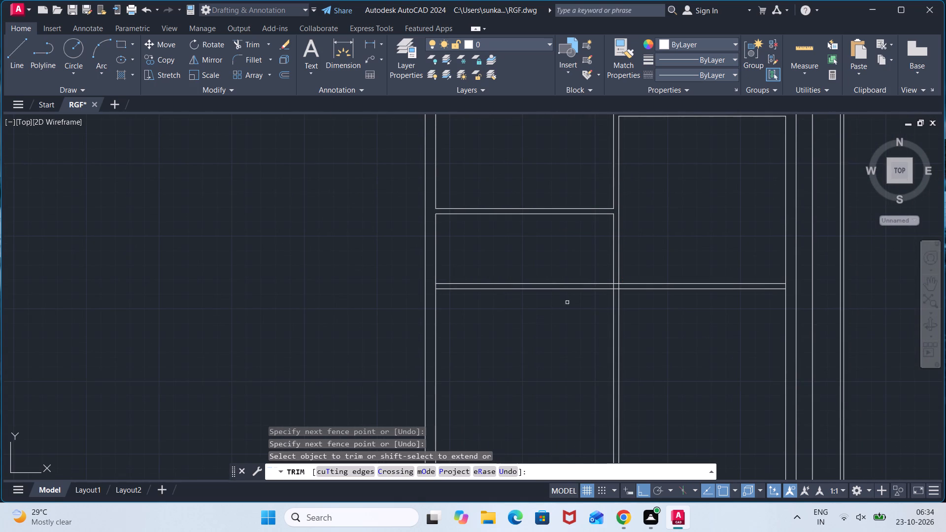
pyautogui.scroll(1, 614, 283)
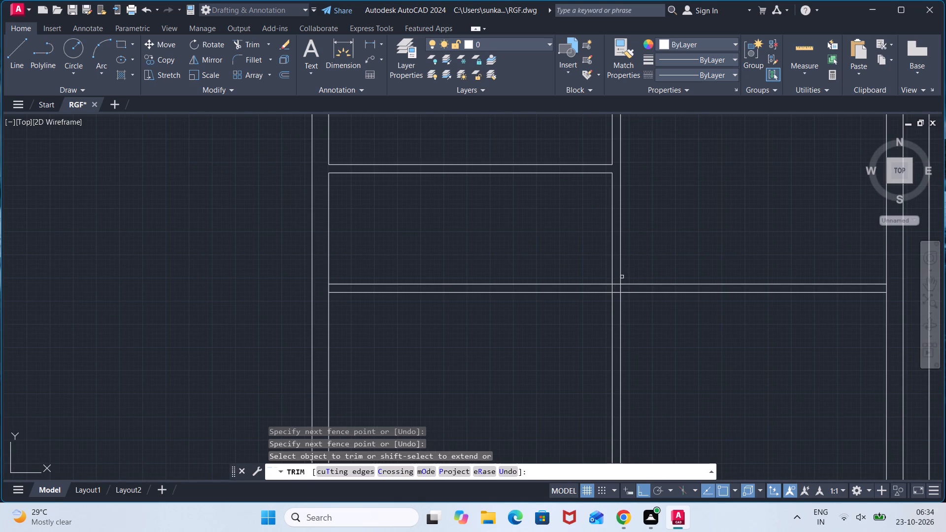
pyautogui.scroll(2, 616, 284)
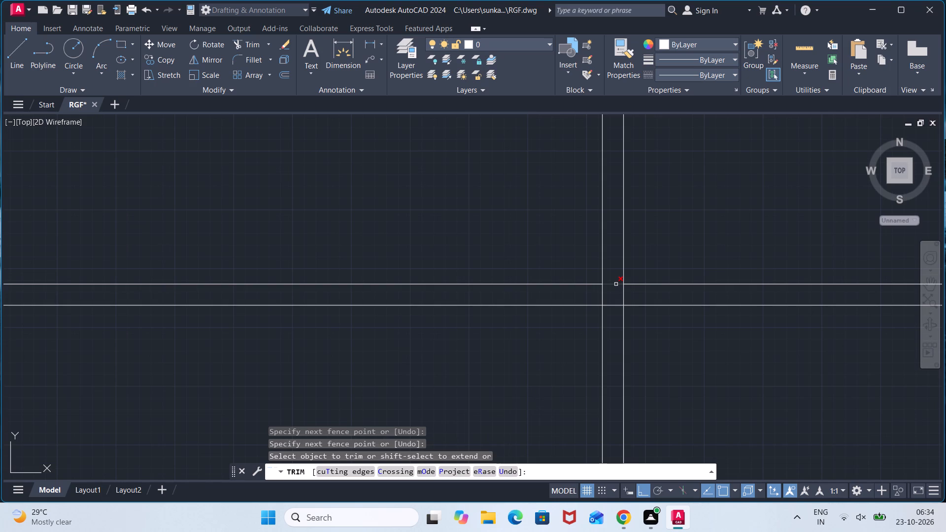
pyautogui.click(616, 279)
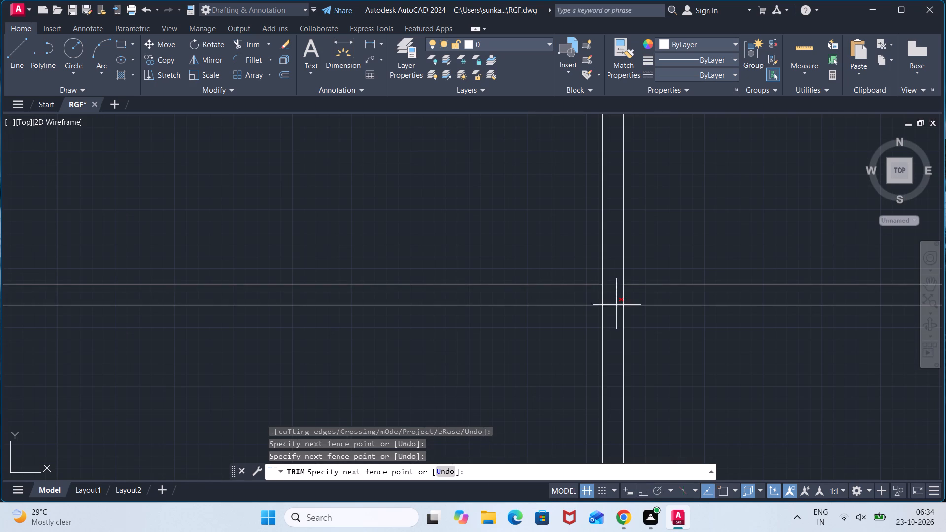
pyautogui.click(616, 329)
pyautogui.click(642, 293)
pyautogui.click(584, 294)
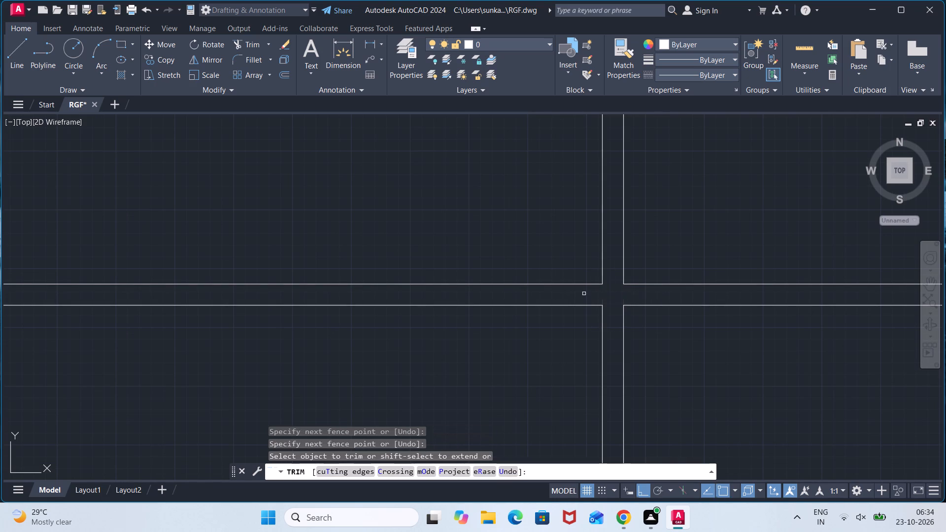
pyautogui.scroll(-3, 485, 385)
pyautogui.moveTo(475, 382); pyautogui.dragTo(549, 202, button='middle')
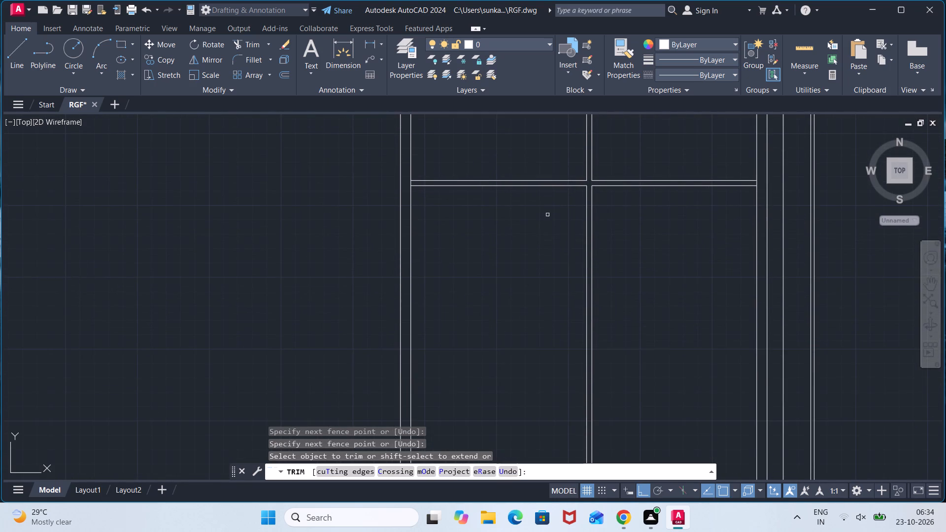
pyautogui.scroll(-1, 541, 239)
pyautogui.moveTo(541, 239); pyautogui.dragTo(526, 290, button='middle')
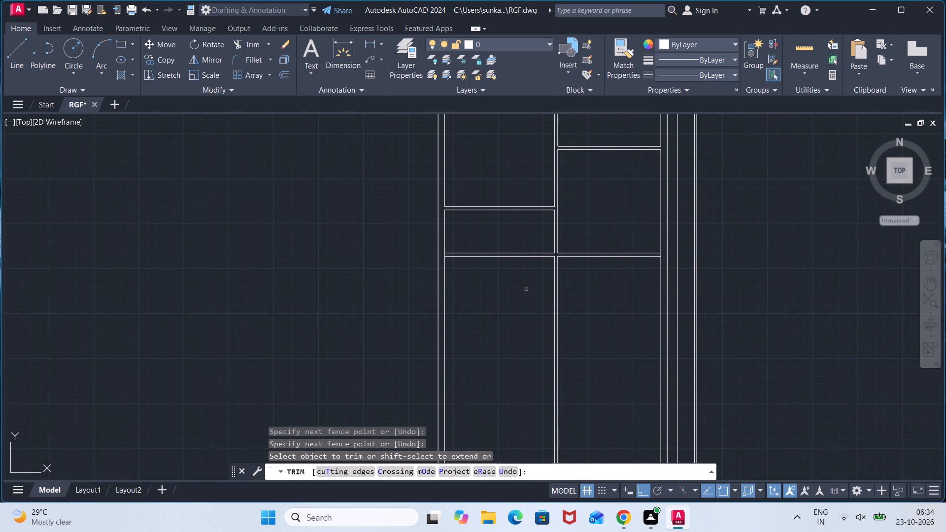
pyautogui.press('Escape')
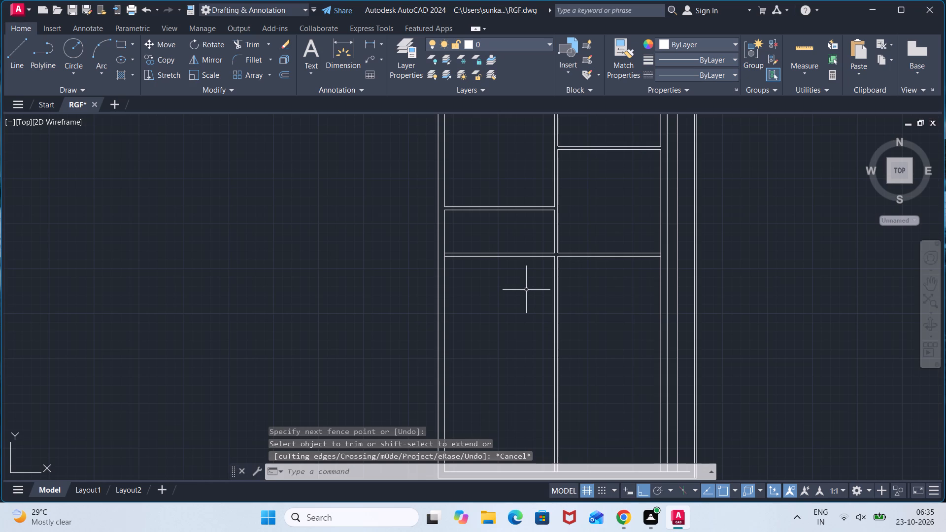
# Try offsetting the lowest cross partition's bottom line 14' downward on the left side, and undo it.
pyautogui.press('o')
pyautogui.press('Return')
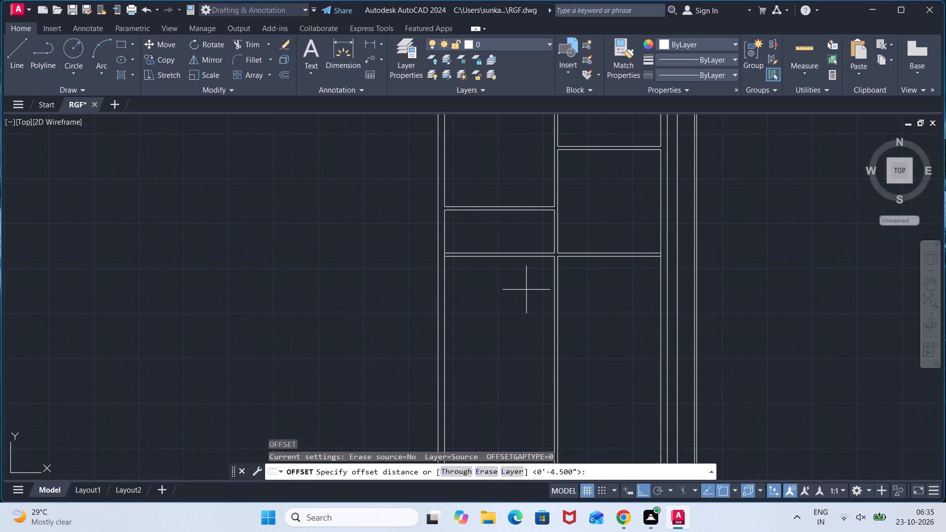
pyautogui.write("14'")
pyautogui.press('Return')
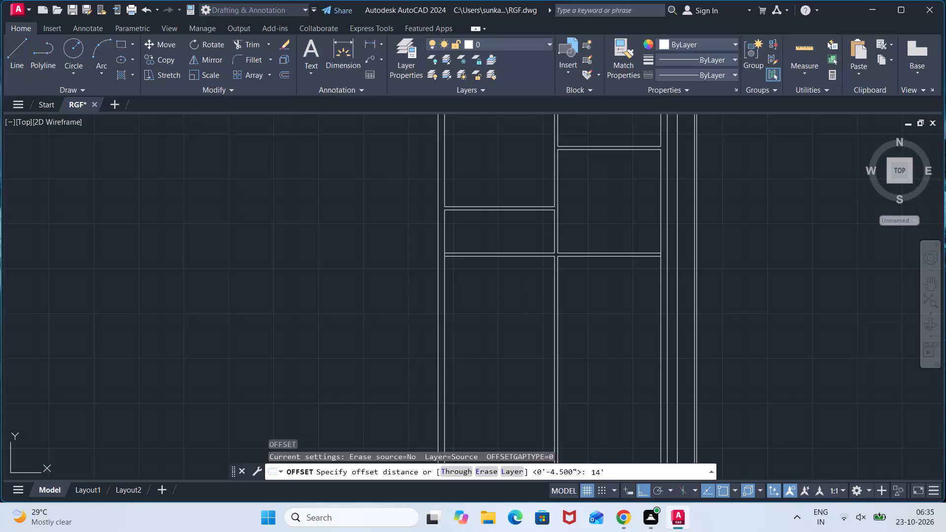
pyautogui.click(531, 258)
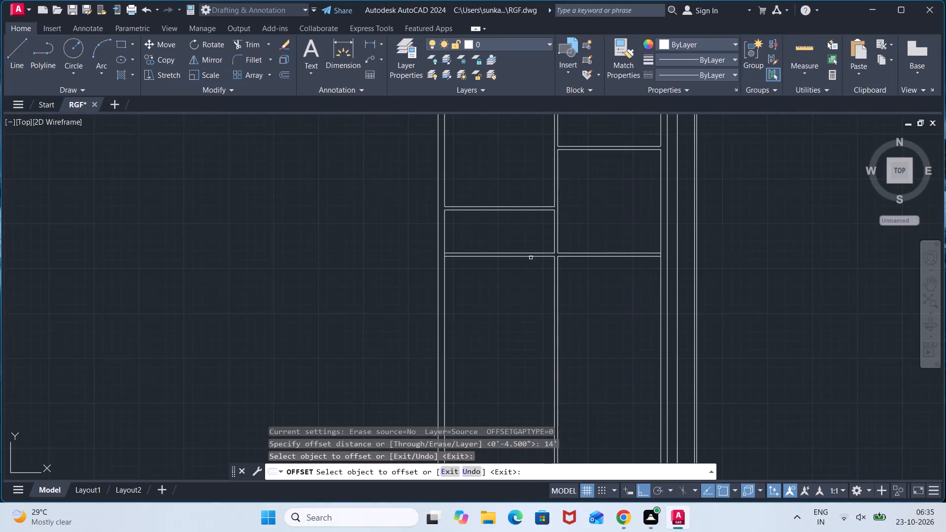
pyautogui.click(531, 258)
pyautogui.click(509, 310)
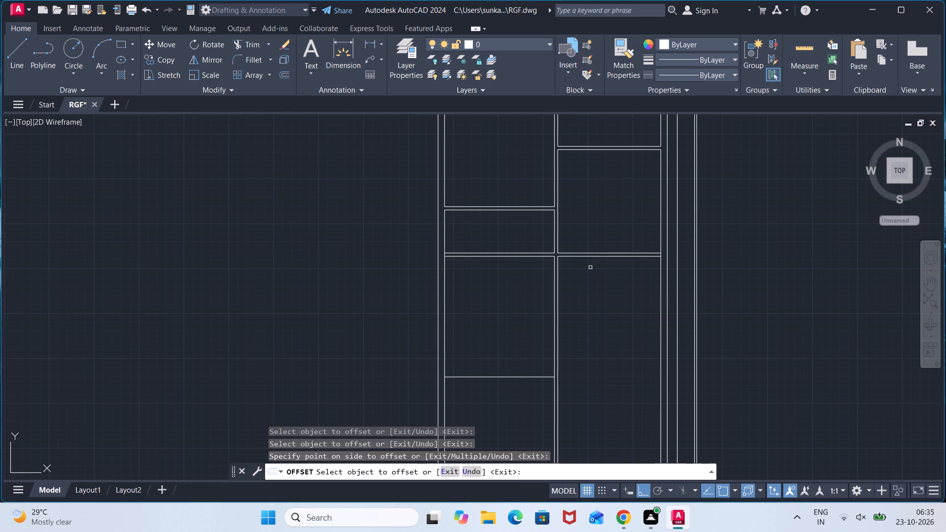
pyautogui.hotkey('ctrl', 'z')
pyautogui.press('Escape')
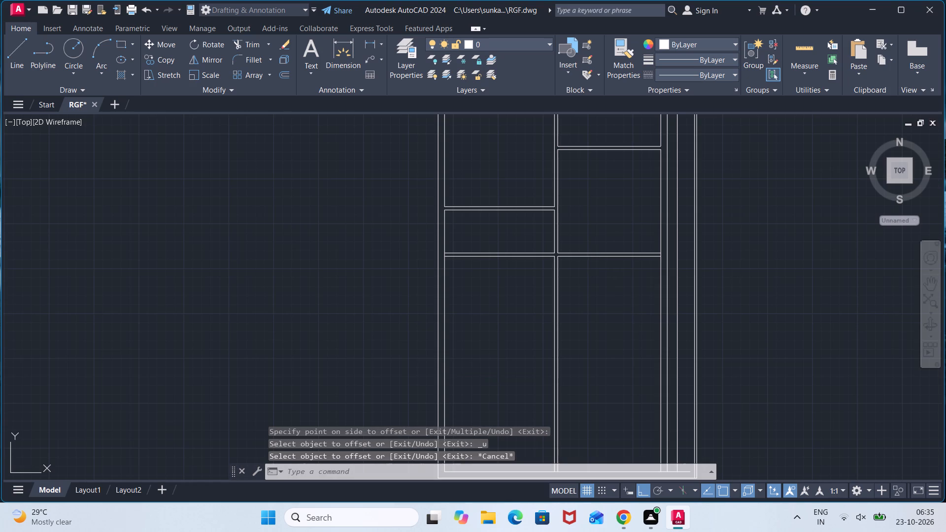
# Offset the lowest cross partition's bottom line 14' downward, left of the vertical partition.
pyautogui.press('o')
pyautogui.press('Return')
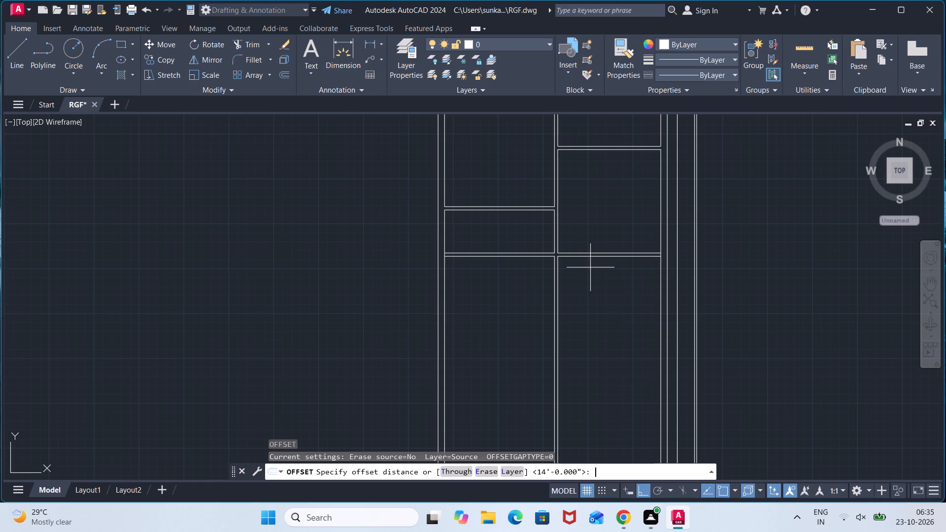
pyautogui.write("14'")
pyautogui.press('Return')
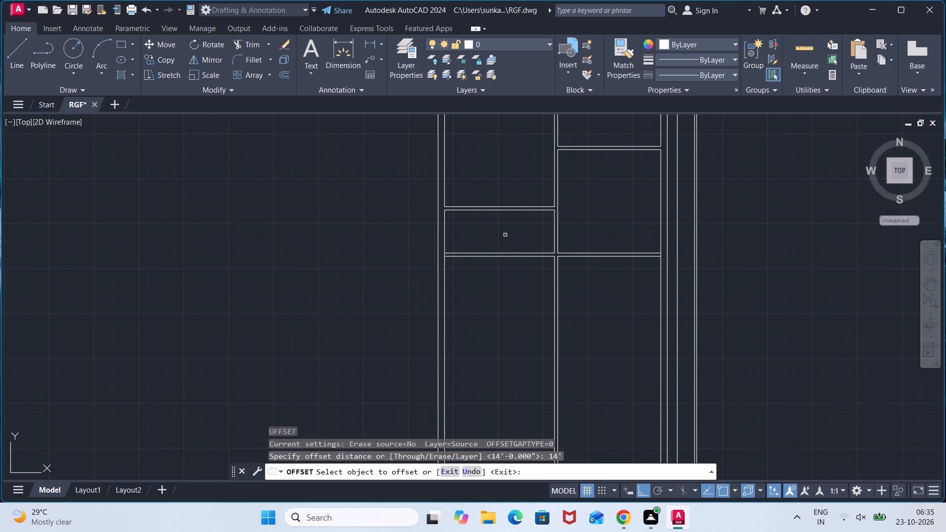
pyautogui.click(525, 257)
pyautogui.click(525, 299)
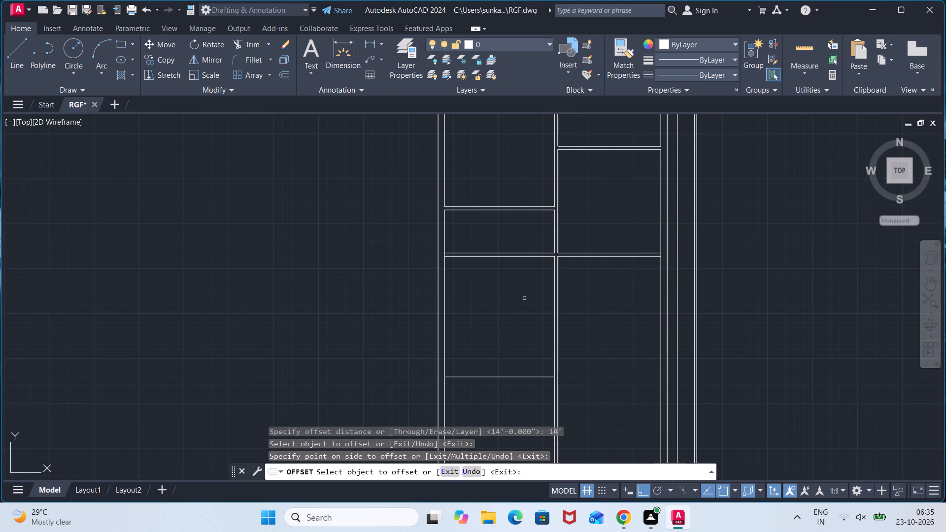
pyautogui.press('space')
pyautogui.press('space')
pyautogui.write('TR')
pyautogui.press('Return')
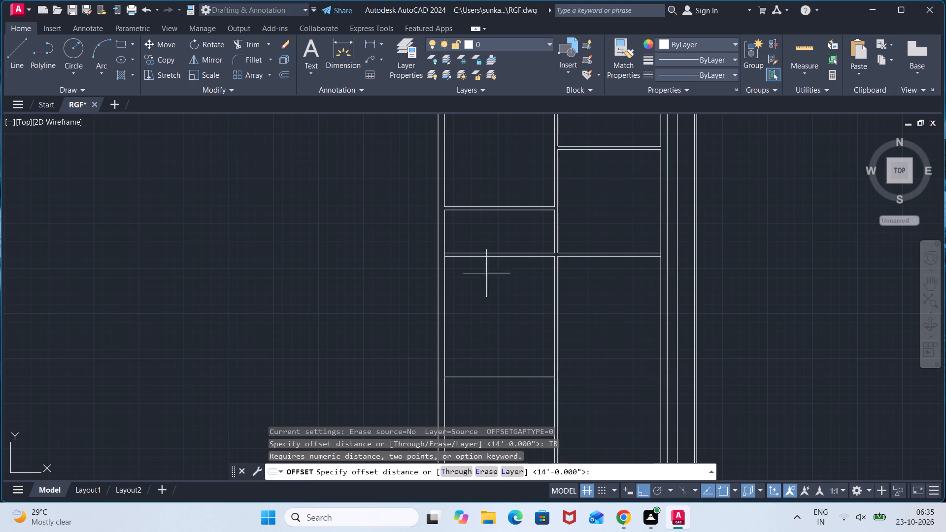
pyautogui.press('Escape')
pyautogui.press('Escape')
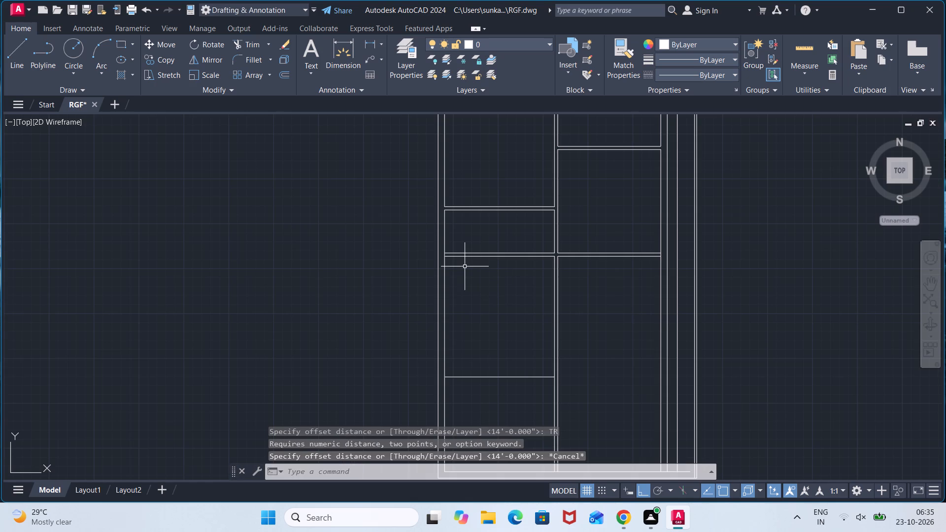
# Trim the left inner wall line between the two lines of the full-width cross partition above the new line.
pyautogui.write('TR')
pyautogui.press('Return')
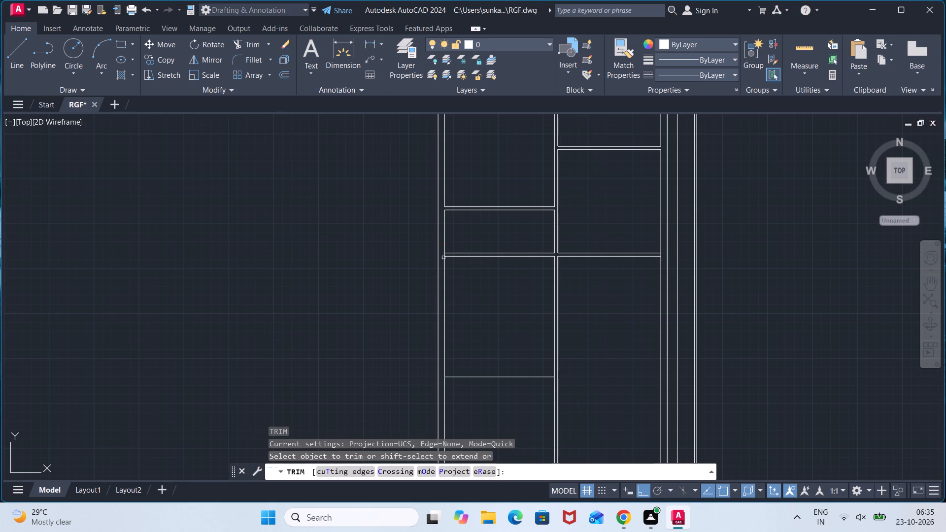
pyautogui.scroll(2, 433, 243)
pyautogui.click(463, 271)
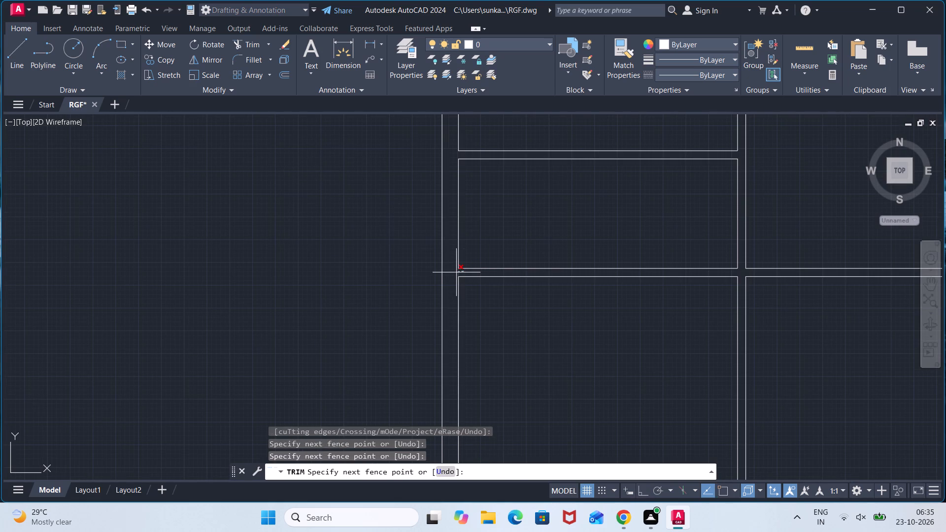
pyautogui.click(456, 272)
pyautogui.scroll(-3, 541, 335)
pyautogui.moveTo(542, 349); pyautogui.dragTo(511, 259, button='middle')
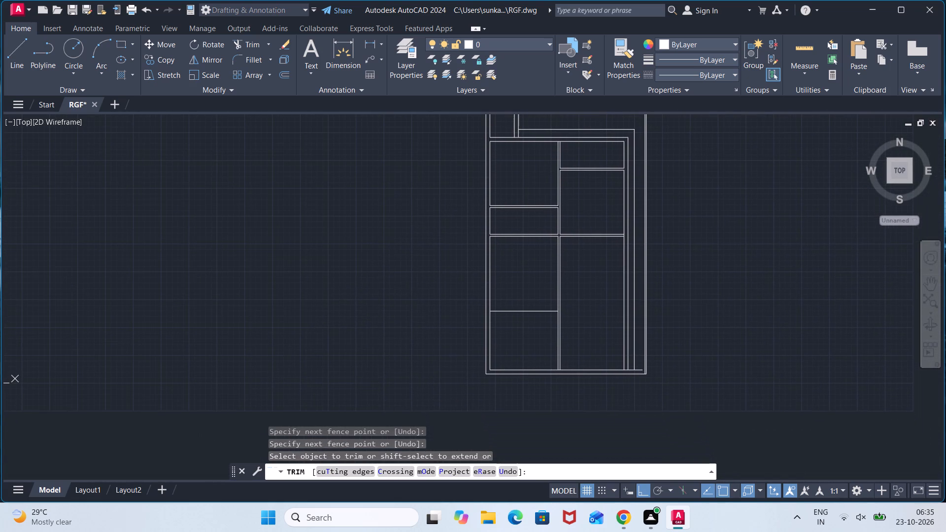
pyautogui.press('Escape')
pyautogui.press('Escape')
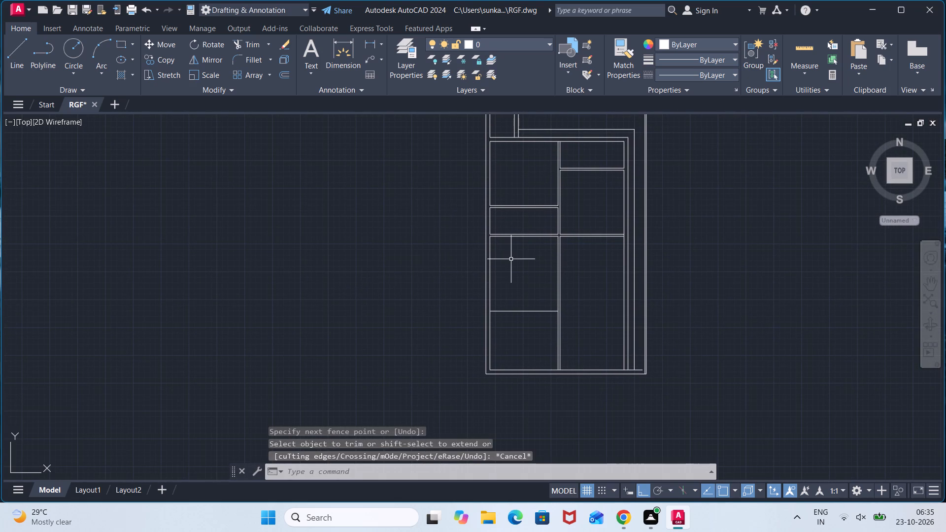
# Offset the left inner wall line 4' to the right, below the lowest full-width cross partition.
pyautogui.scroll(3, 485, 276)
pyautogui.scroll(-2, 536, 242)
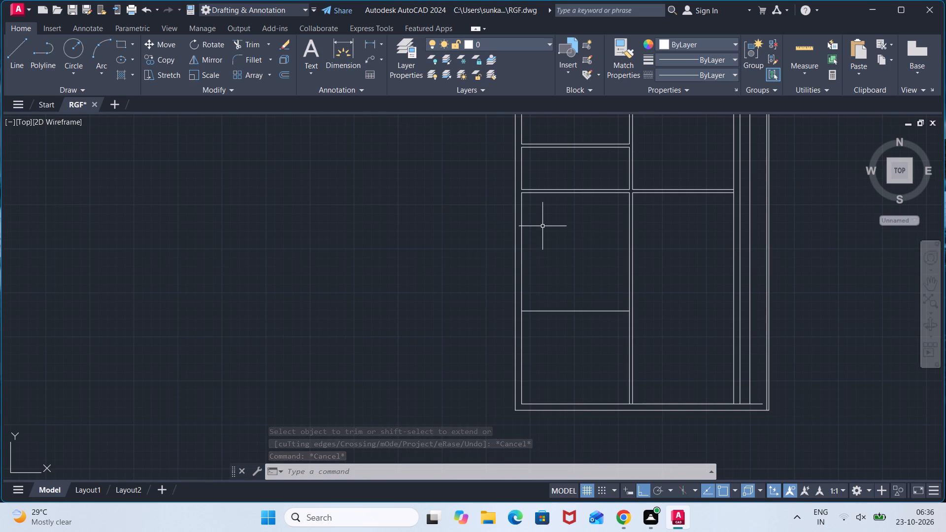
pyautogui.moveTo(542, 226); pyautogui.dragTo(548, 258, button='middle')
pyautogui.press('o')
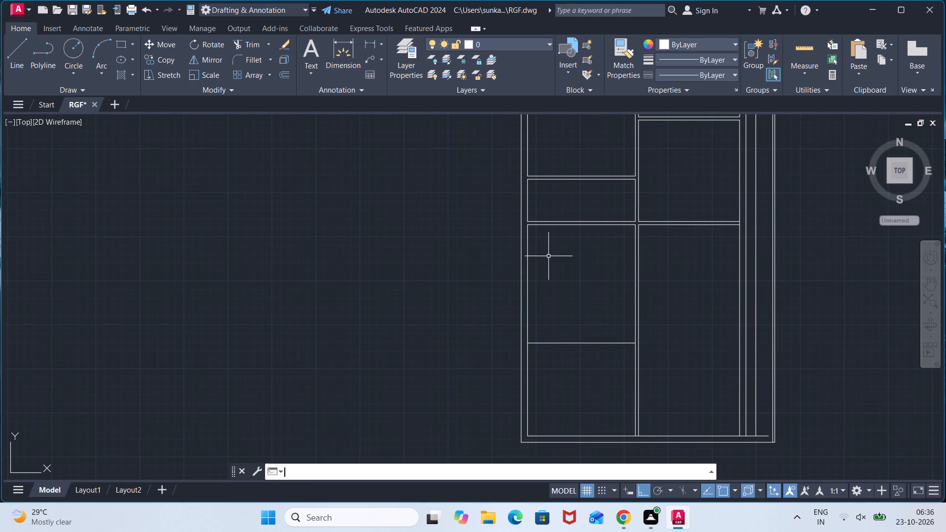
pyautogui.press('Return')
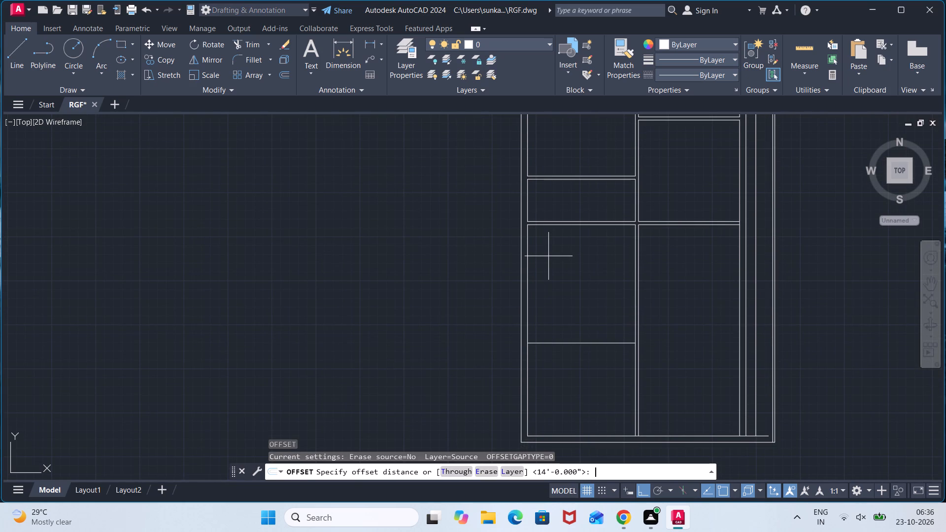
pyautogui.write("4'")
pyautogui.press('Return')
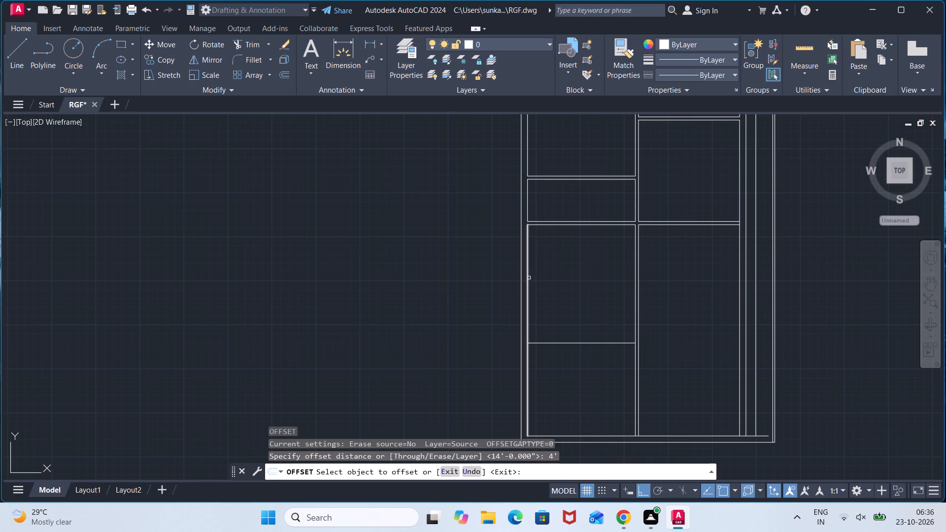
pyautogui.click(529, 278)
pyautogui.click(587, 281)
pyautogui.press('space')
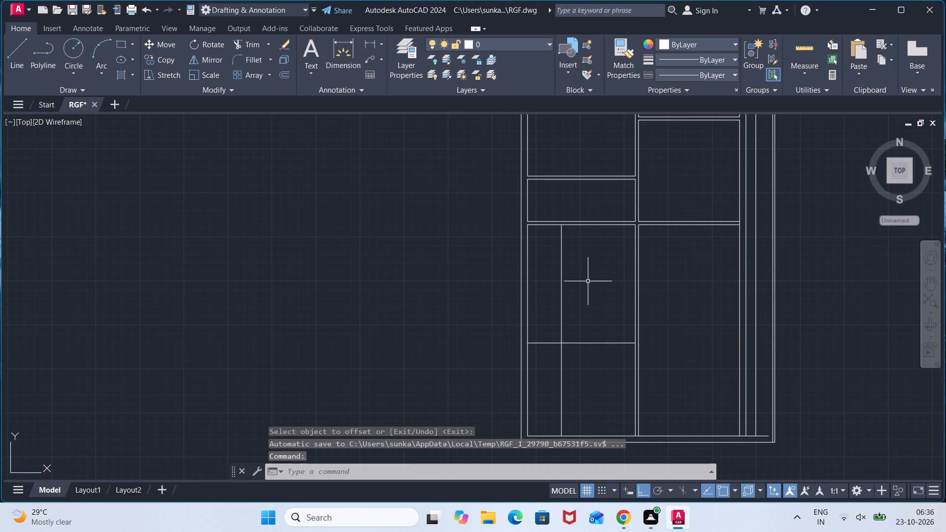
# Offset the new vertical line 4.5" to the right to form a partition.
pyautogui.press('space')
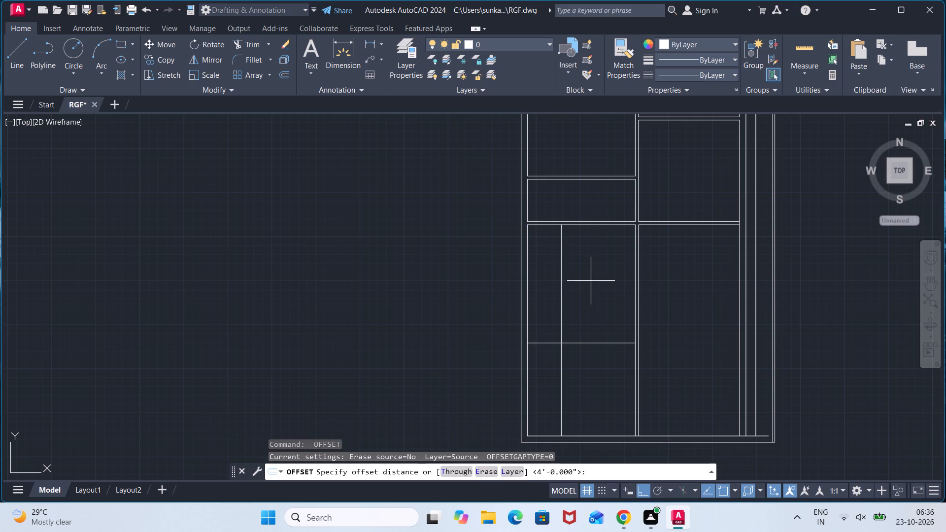
pyautogui.write('4.5"')
pyautogui.press('Return')
pyautogui.click(562, 312)
pyautogui.click(587, 314)
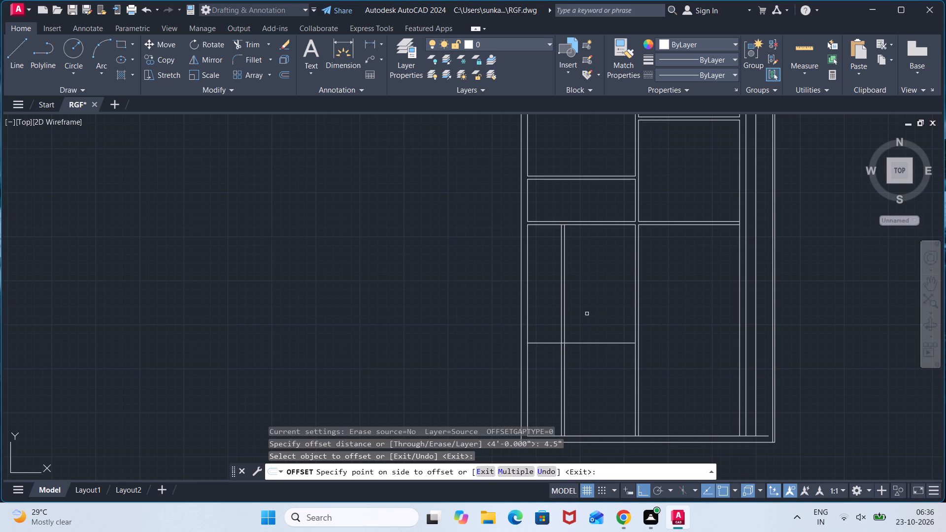
pyautogui.press('Escape')
# Trim both lines of the new vertical partition below the single cross line in the lower left area.
pyautogui.write('TR')
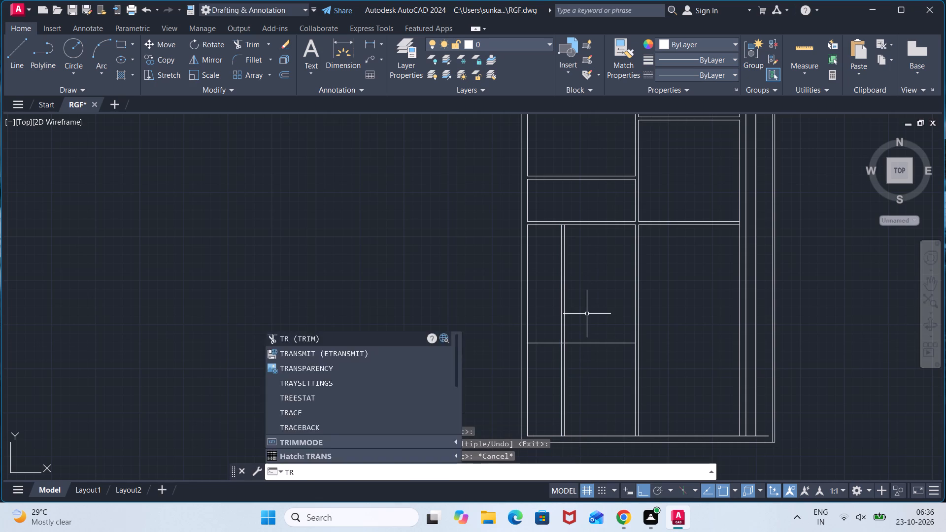
pyautogui.press('Return')
pyautogui.click(578, 395)
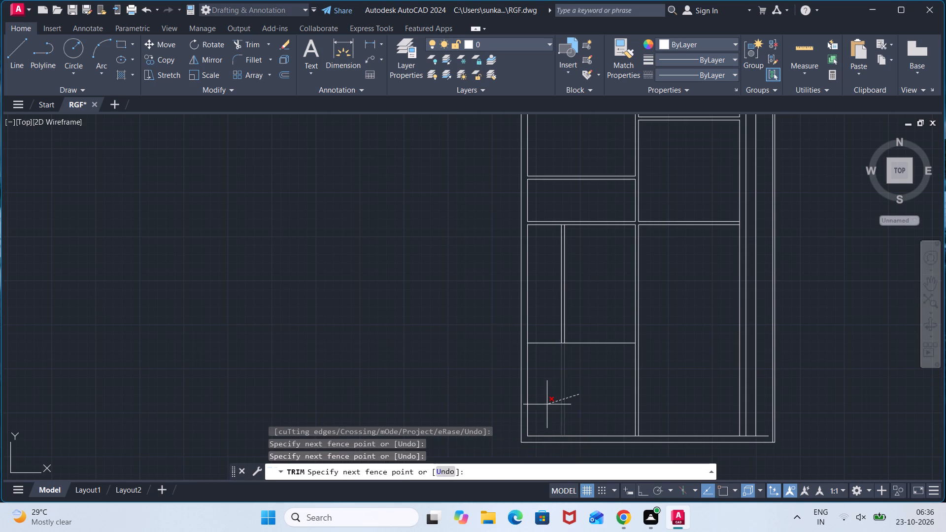
pyautogui.click(547, 404)
pyautogui.scroll(1, 569, 362)
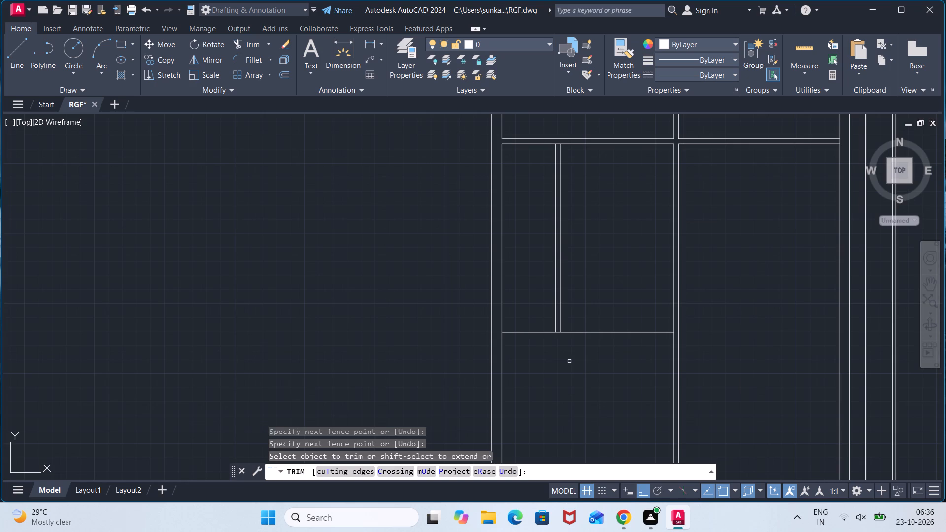
pyautogui.press('Escape')
# Offset the single cross line at the foot of the new short partition 4.5" downward.
pyautogui.press('o')
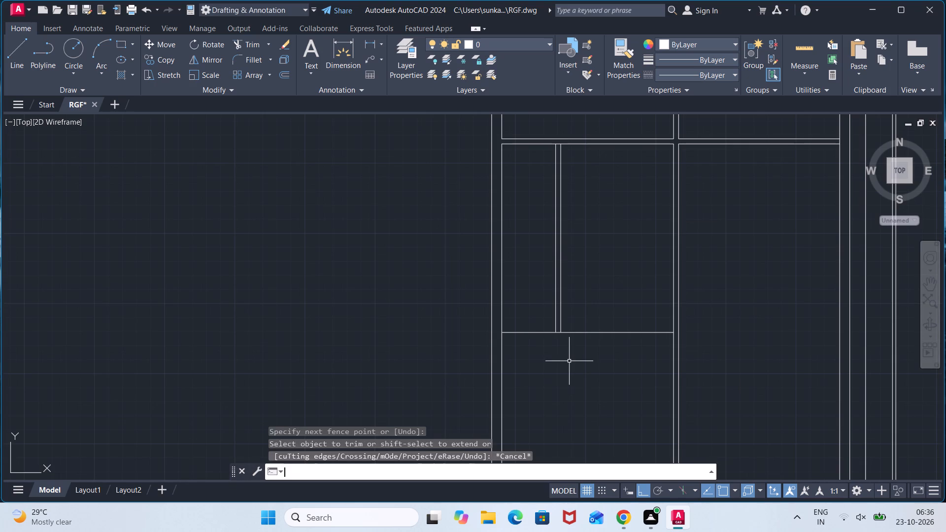
pyautogui.press('Return')
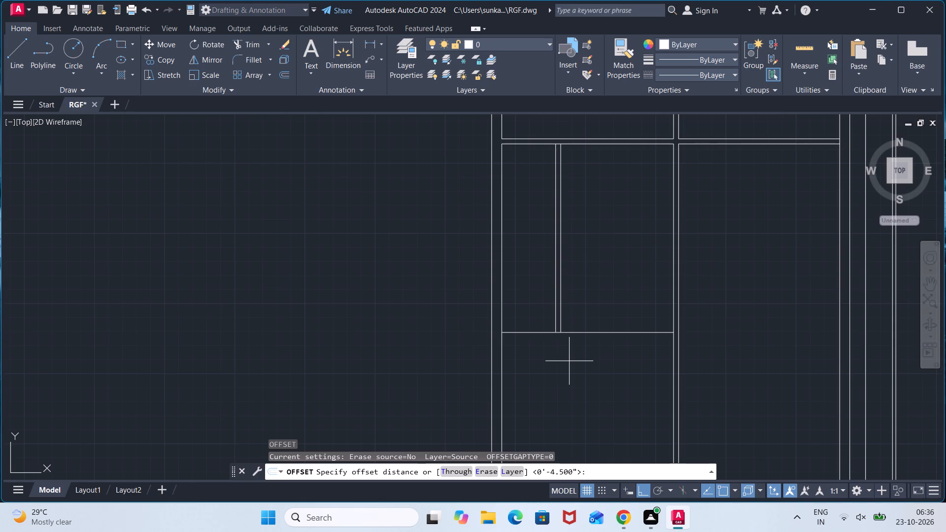
pyautogui.write('4.5"')
pyautogui.press('Return')
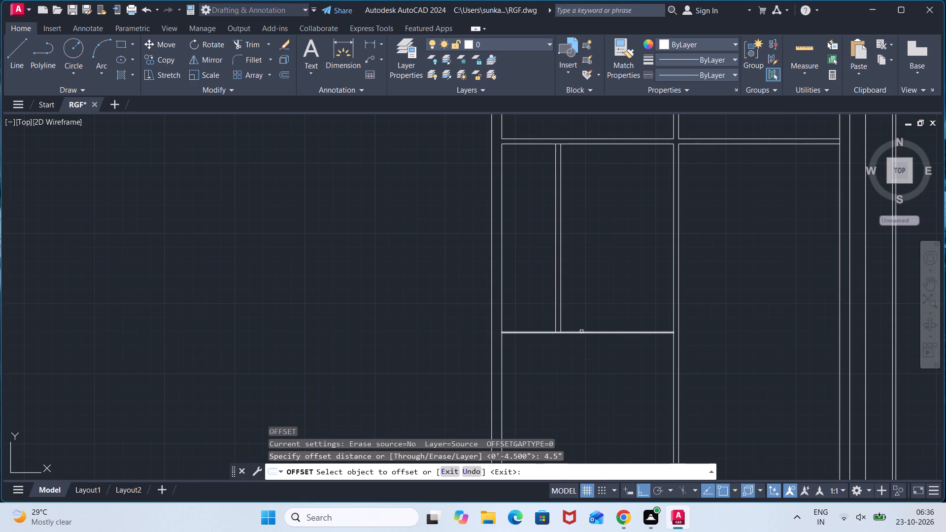
pyautogui.click(581, 332)
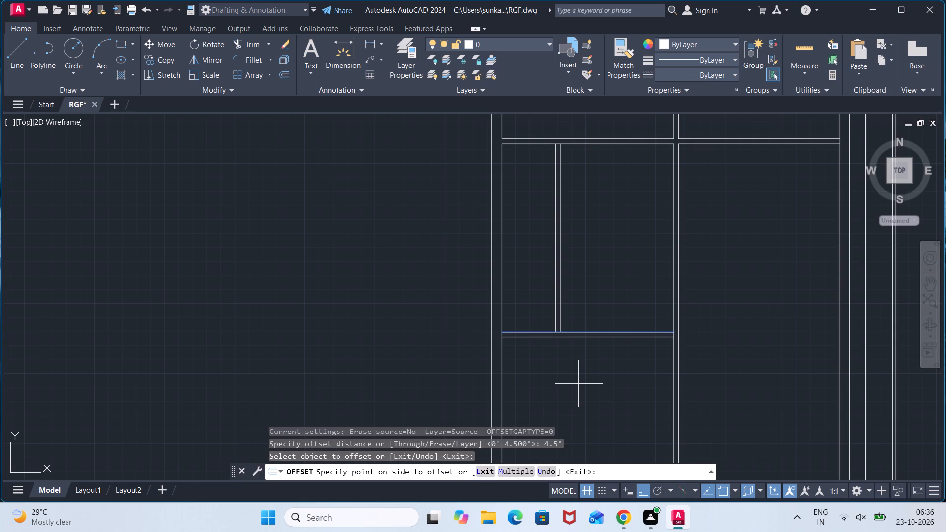
pyautogui.click(578, 384)
pyautogui.scroll(1, 648, 333)
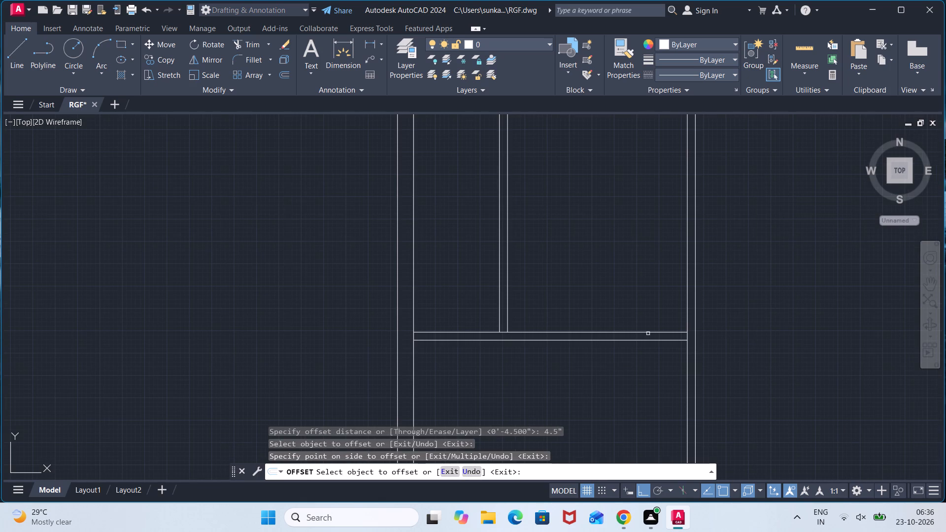
pyautogui.scroll(-2, 658, 377)
pyautogui.moveTo(659, 379); pyautogui.dragTo(635, 299, button='middle')
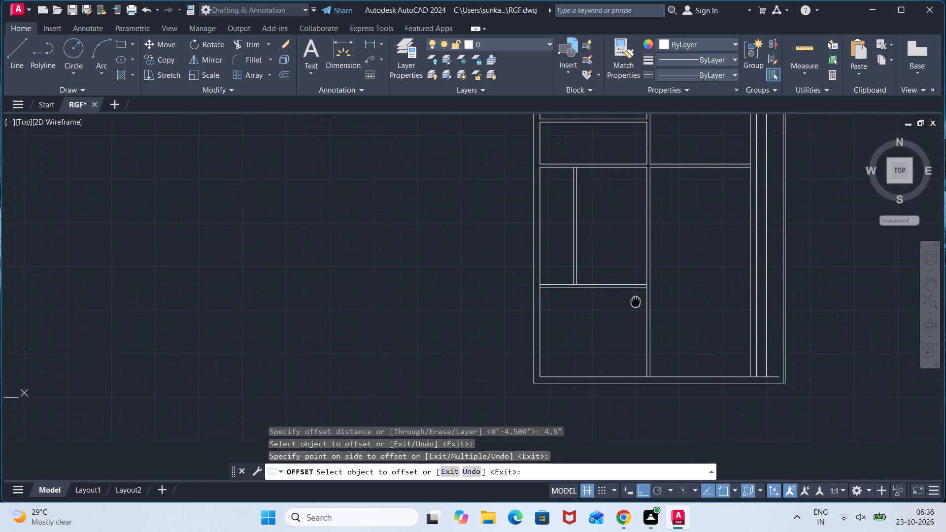
pyautogui.moveTo(635, 299); pyautogui.dragTo(632, 295, button='middle')
pyautogui.scroll(2, 632, 295)
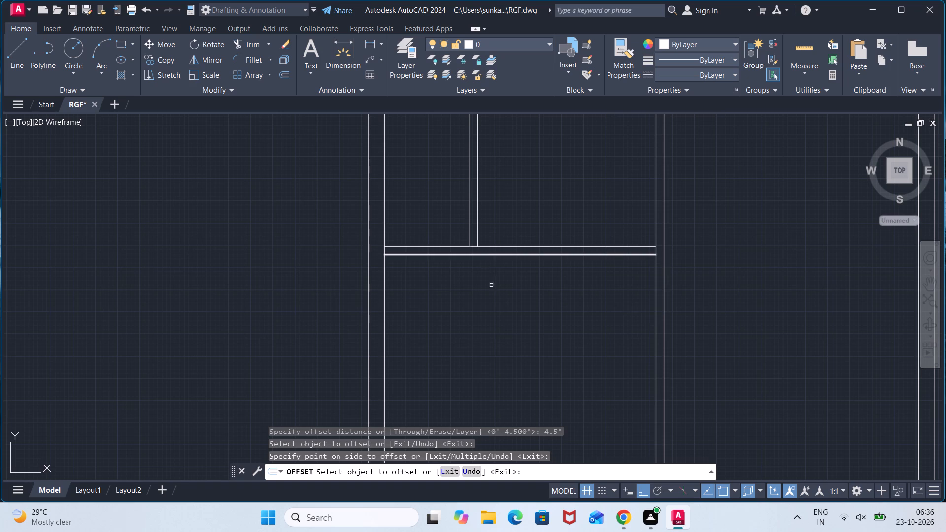
pyautogui.press('Escape')
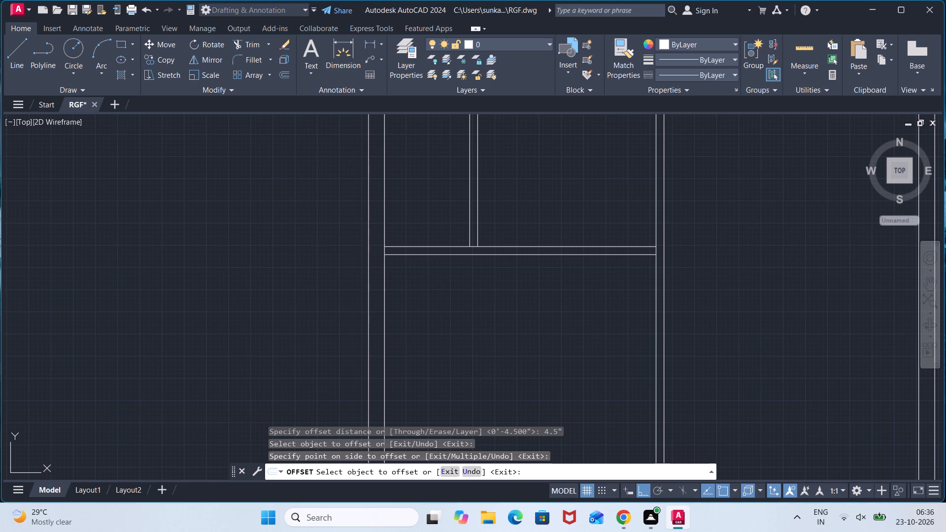
# Offset the lower line of that cross partition another 4.5" downward.
pyautogui.press('space')
pyautogui.press('space')
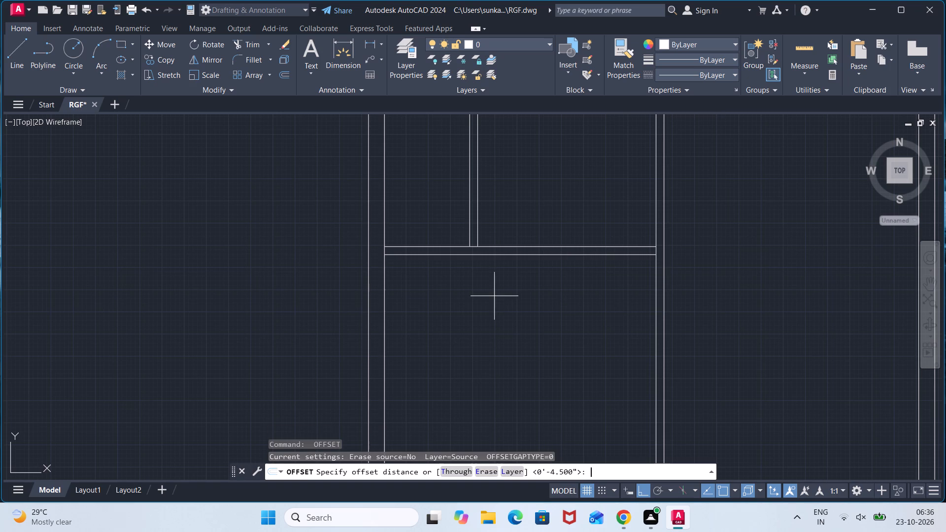
pyautogui.click(626, 255)
pyautogui.click(628, 289)
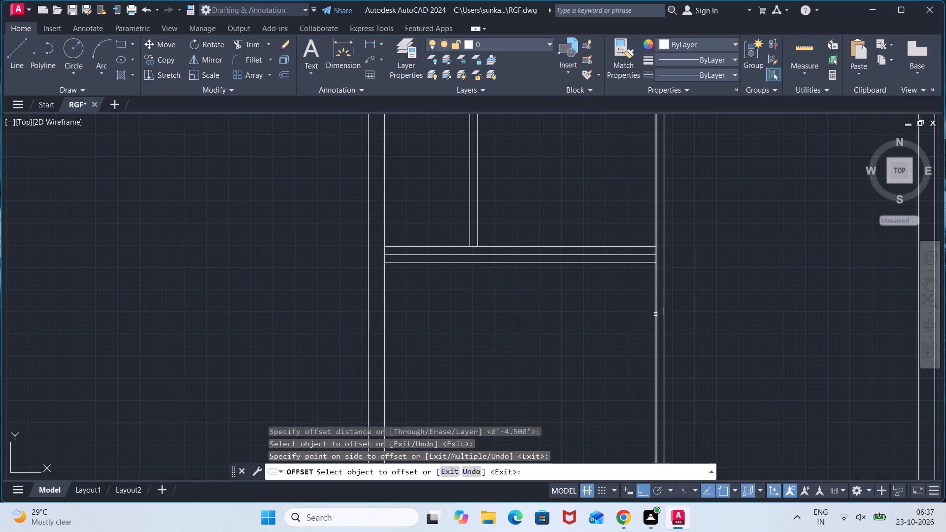
# Offset the left line of the main vertical partition 4.5" to the left.
pyautogui.click(655, 314)
pyautogui.click(646, 315)
pyautogui.scroll(-3, 541, 291)
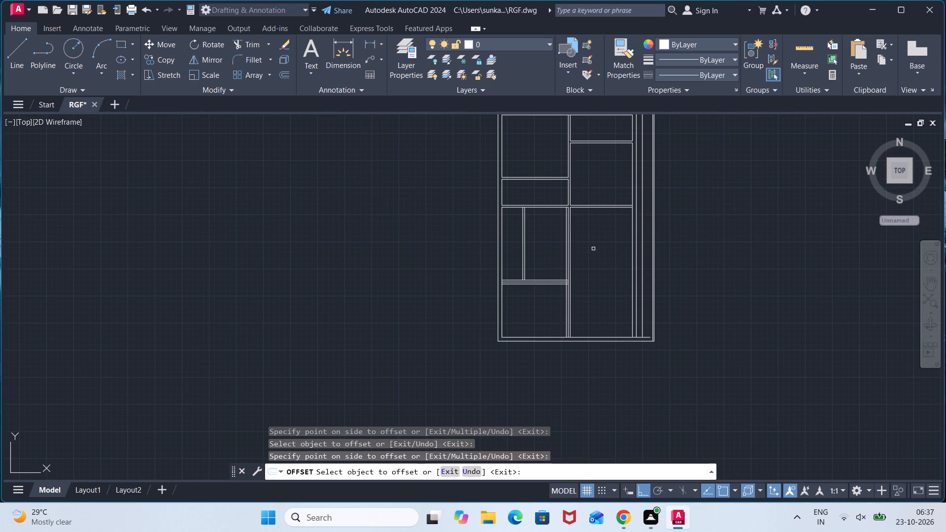
pyautogui.scroll(1, 592, 248)
pyautogui.press('Escape')
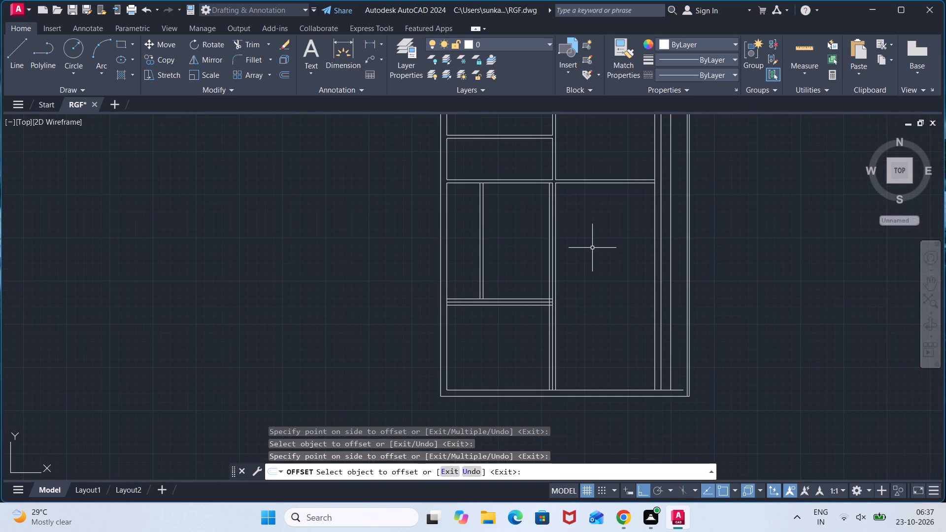
# Trim away the middle one of the three cross lines below the short partition, including its end piece.
pyautogui.write('TR')
pyautogui.press('Return')
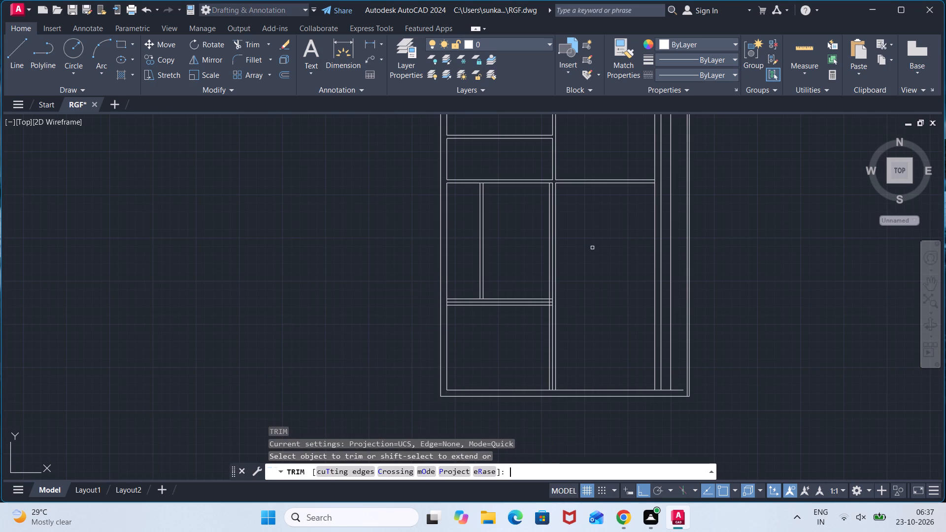
pyautogui.scroll(2, 553, 300)
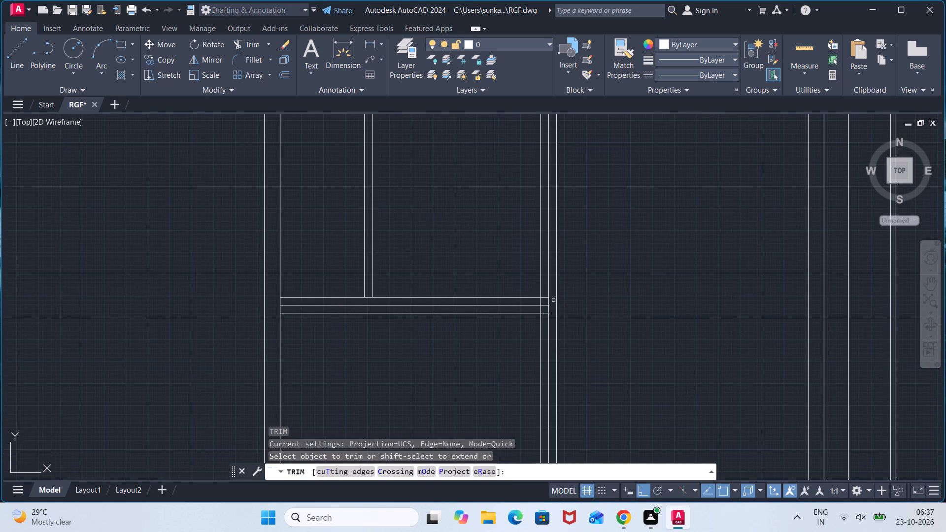
pyautogui.click(545, 305)
pyautogui.click(524, 305)
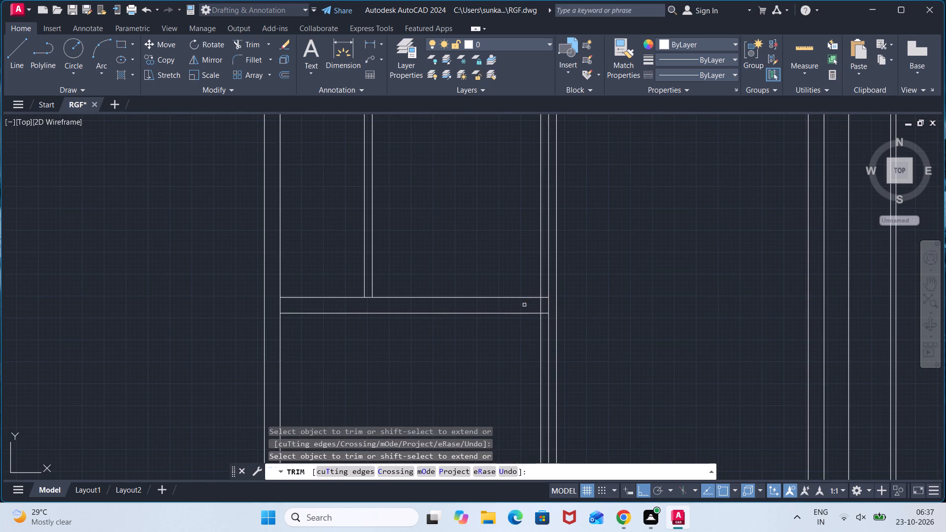
# Open the cross wall's junction with the main vertical wall, trimming the middle vertical line below it and the leftover stub.
pyautogui.click(549, 306)
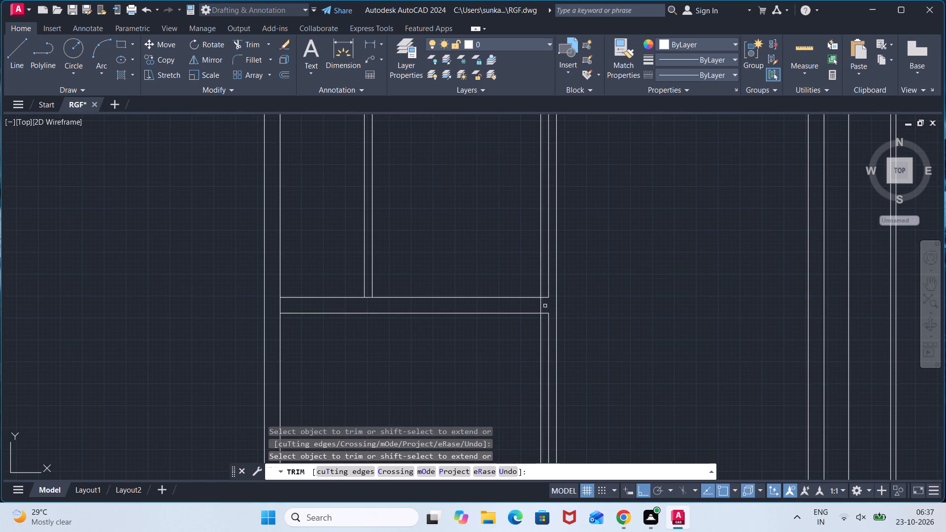
pyautogui.click(540, 306)
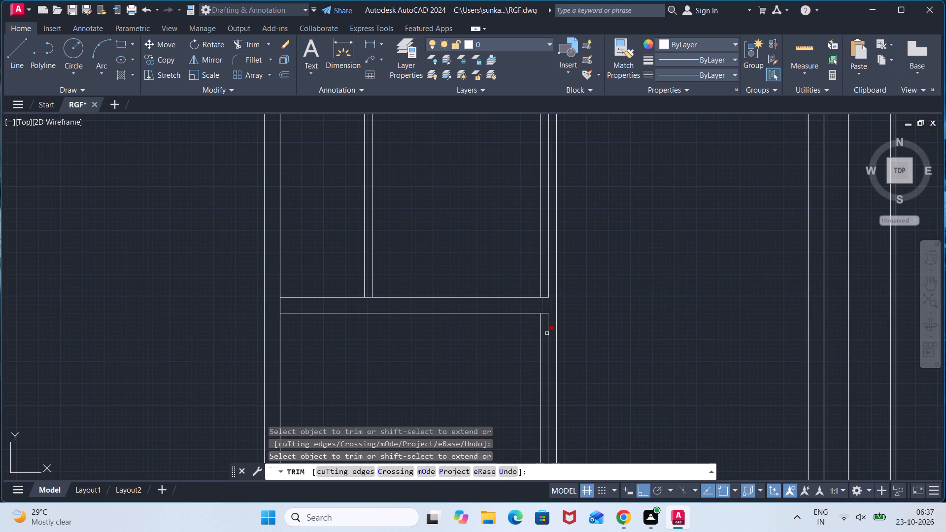
pyautogui.click(547, 333)
pyautogui.click(549, 315)
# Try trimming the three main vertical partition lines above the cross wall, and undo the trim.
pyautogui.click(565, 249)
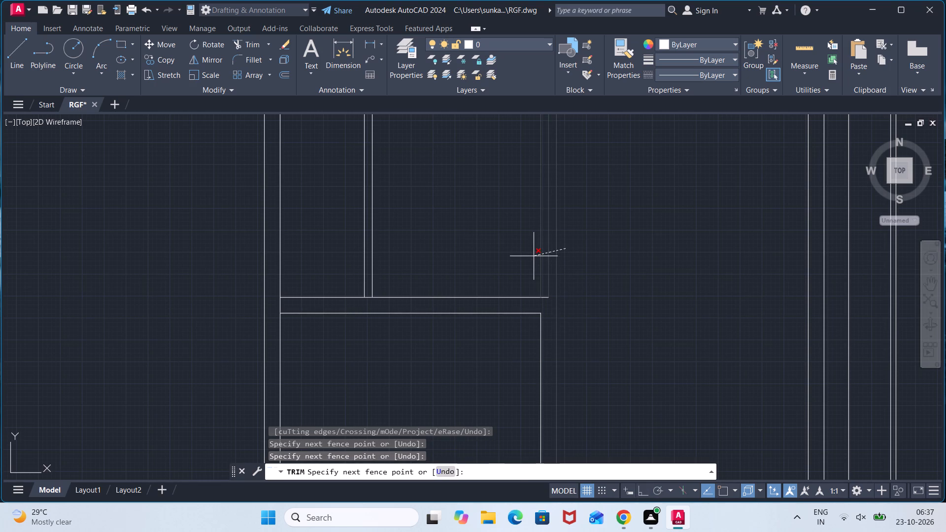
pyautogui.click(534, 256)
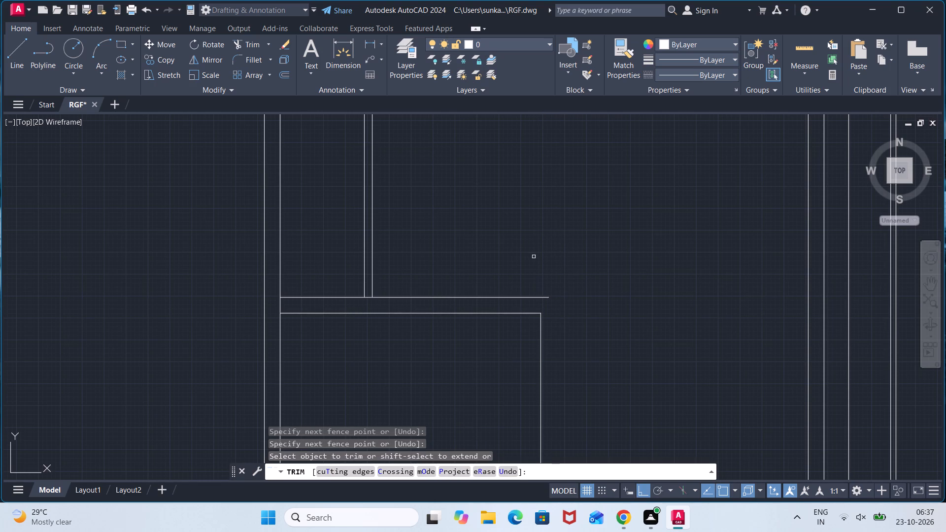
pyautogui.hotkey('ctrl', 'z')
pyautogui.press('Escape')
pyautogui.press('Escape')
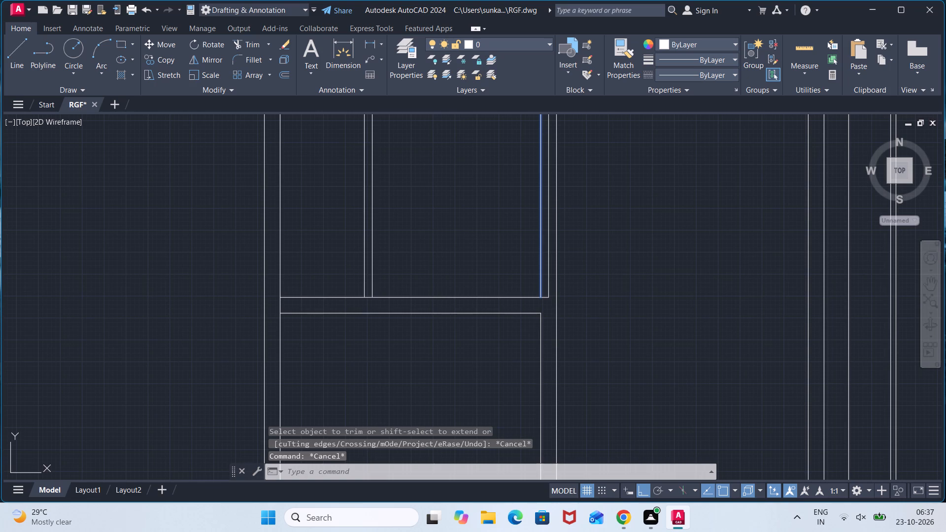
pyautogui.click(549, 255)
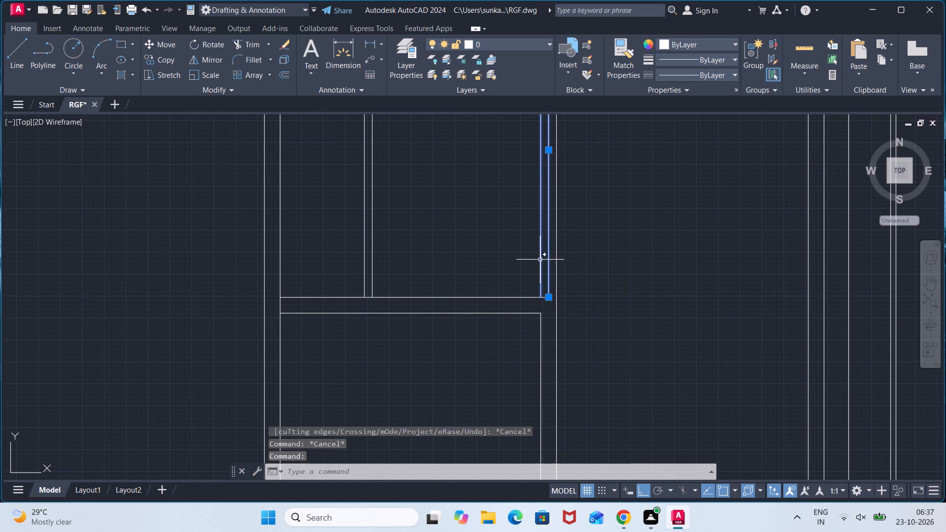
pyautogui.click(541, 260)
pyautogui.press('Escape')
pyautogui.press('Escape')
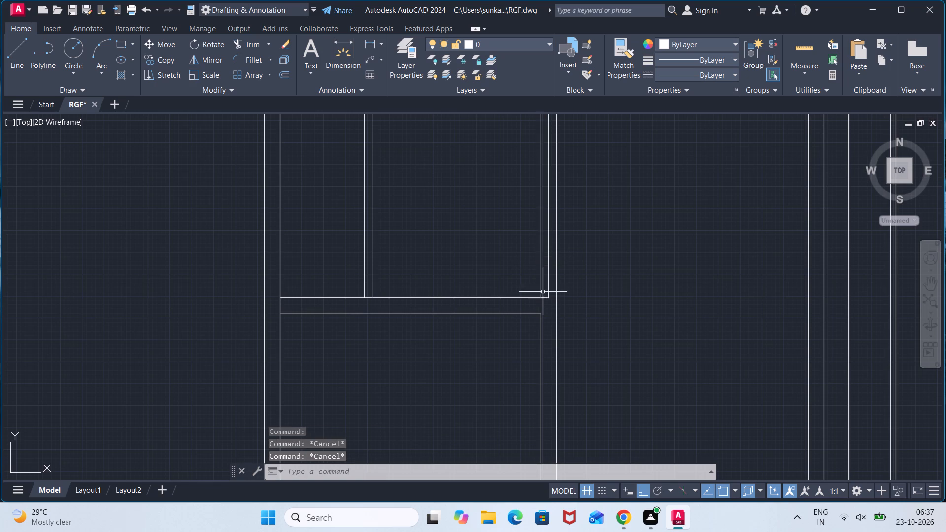
# Stretch the right end of the lower cross wall's upper line to meet the rightmost line of the main vertical partition.
pyautogui.scroll(3, 544, 299)
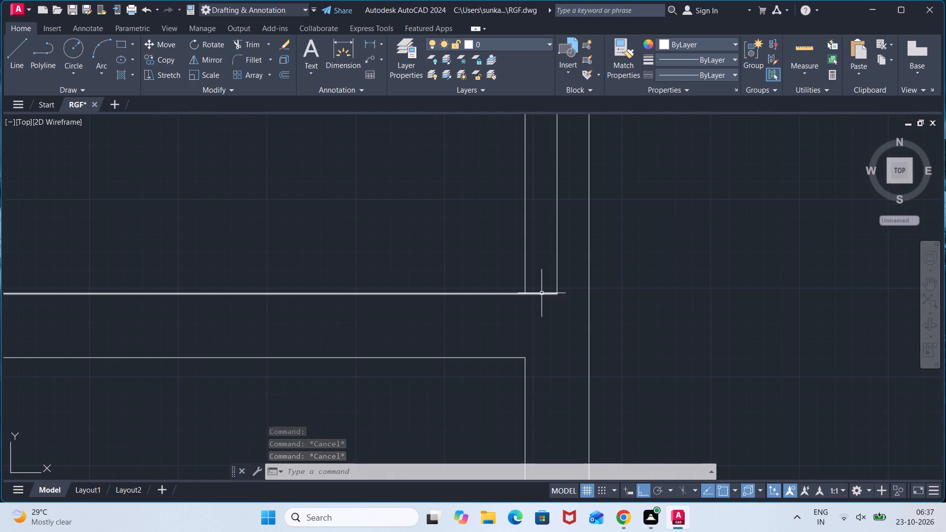
pyautogui.click(541, 293)
pyautogui.click(555, 294)
pyautogui.click(584, 294)
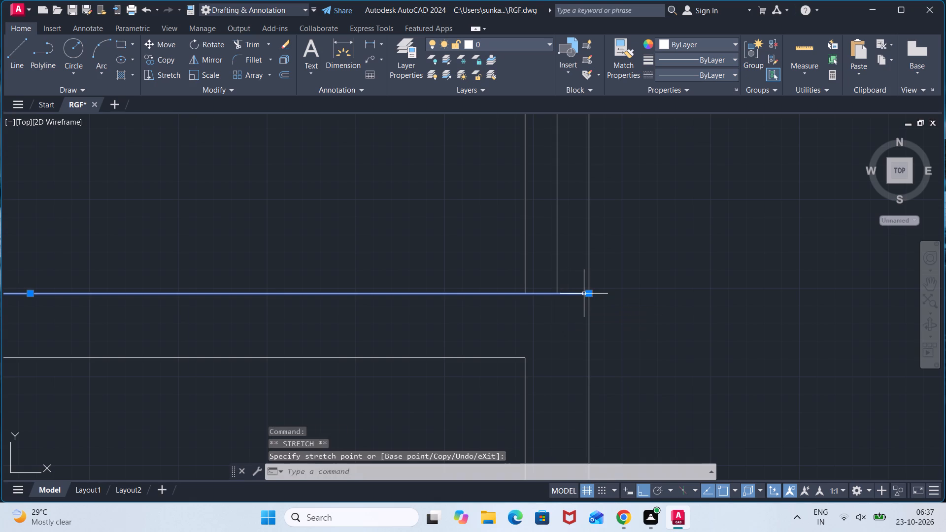
pyautogui.press('Escape')
pyautogui.press('Escape')
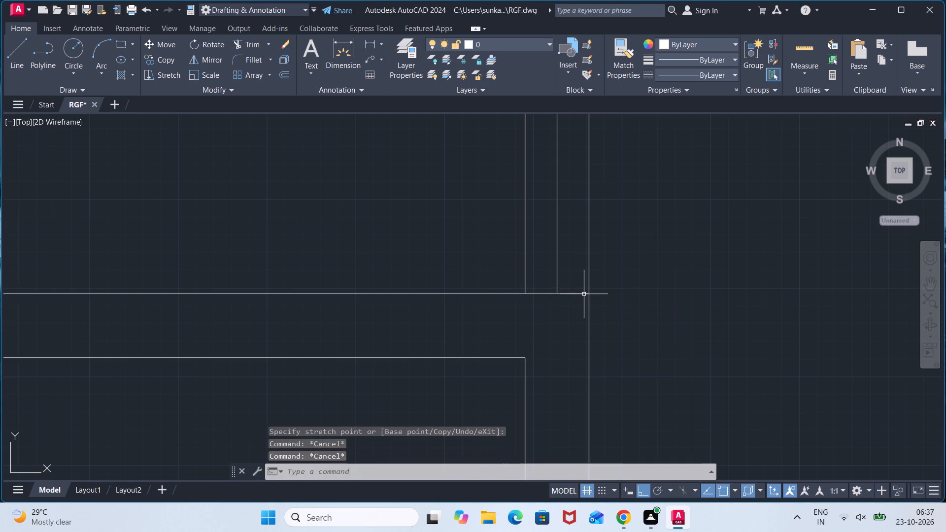
# Trim away the three main vertical partition lines between the upper and lower cross walls.
pyautogui.scroll(-1, 584, 294)
pyautogui.scroll(-3, 612, 240)
pyautogui.moveTo(614, 235); pyautogui.dragTo(614, 236, button='middle')
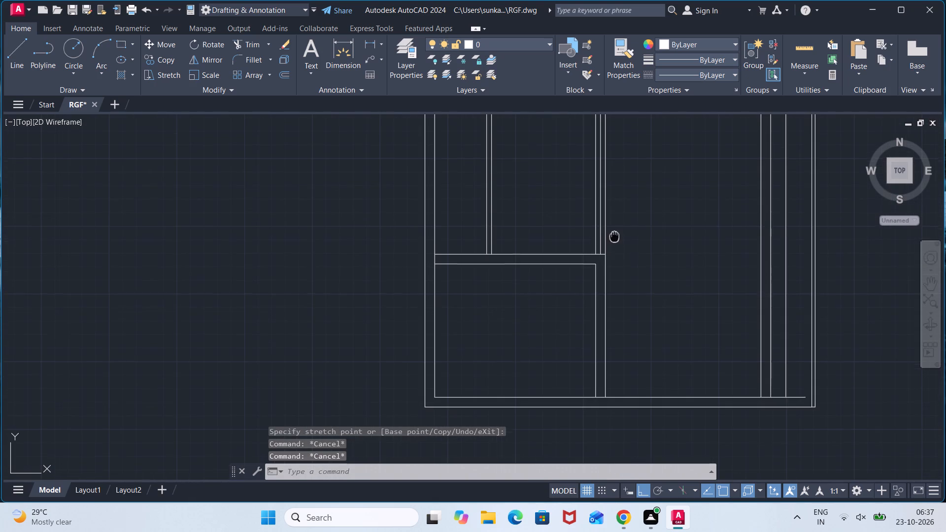
pyautogui.moveTo(614, 236); pyautogui.dragTo(616, 292, button='middle')
pyautogui.click(653, 223)
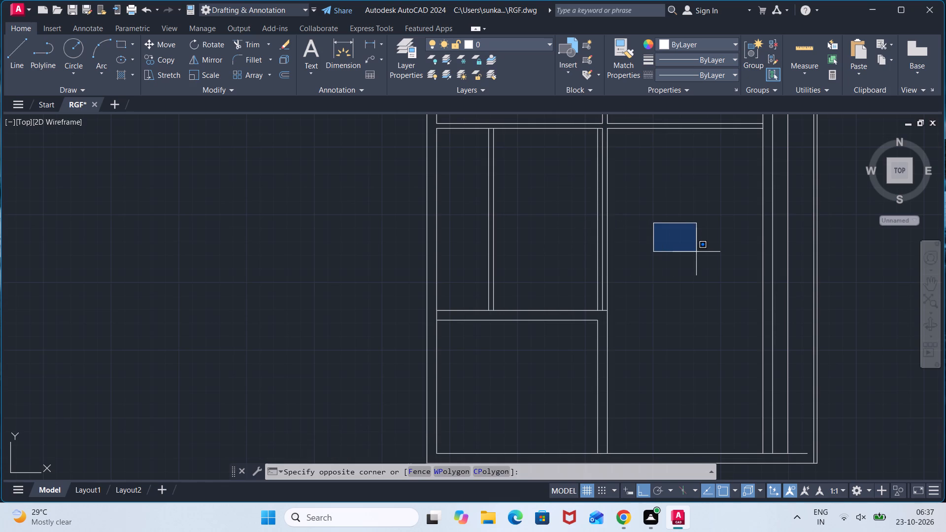
pyautogui.press('Escape')
pyautogui.write('TR')
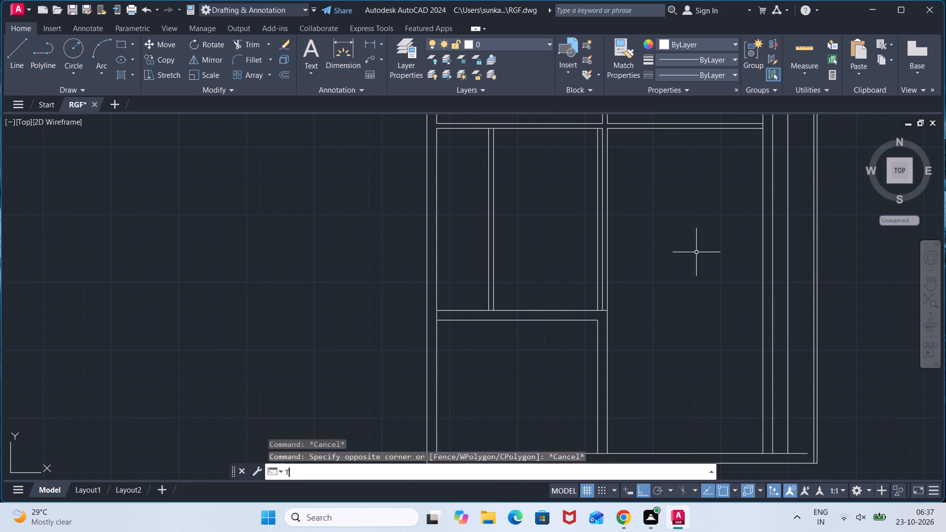
pyautogui.press('Return')
pyautogui.click(631, 242)
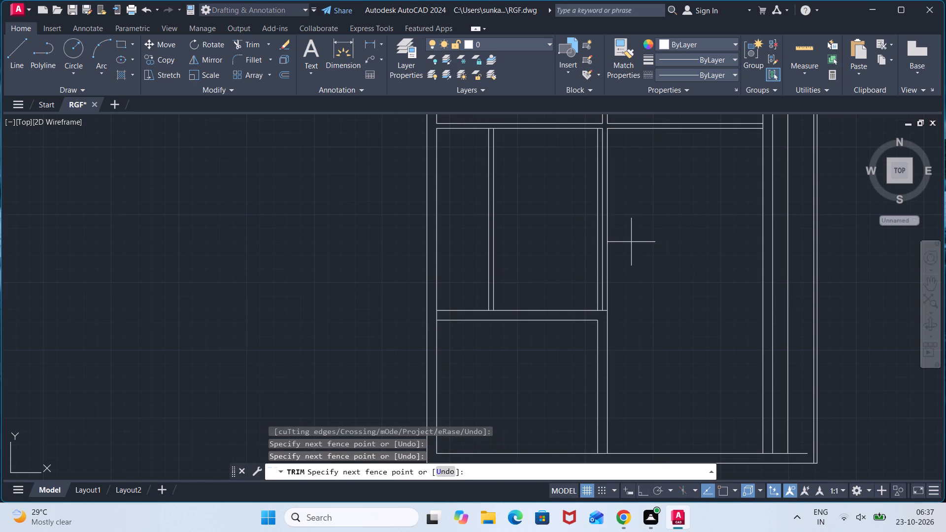
pyautogui.click(579, 245)
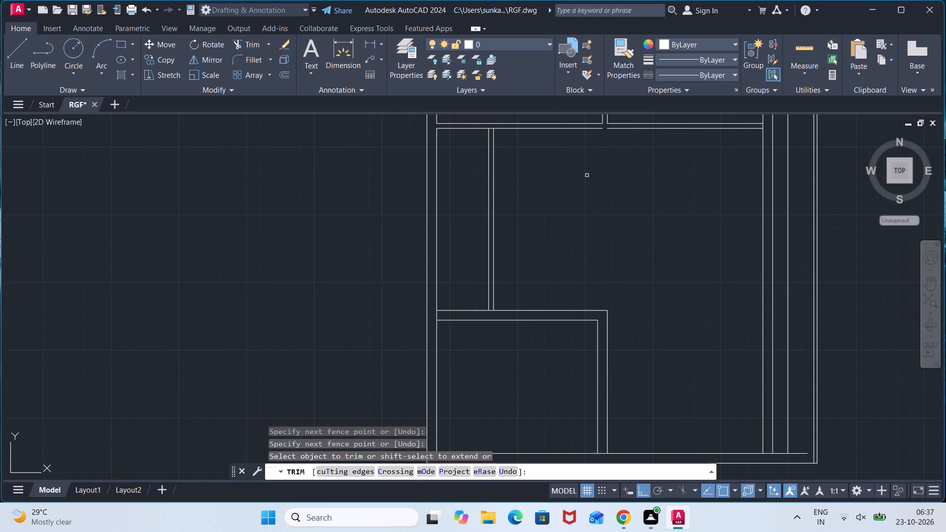
pyautogui.moveTo(587, 169); pyautogui.dragTo(584, 259, button='middle')
pyautogui.scroll(1, 582, 255)
pyautogui.press('Escape')
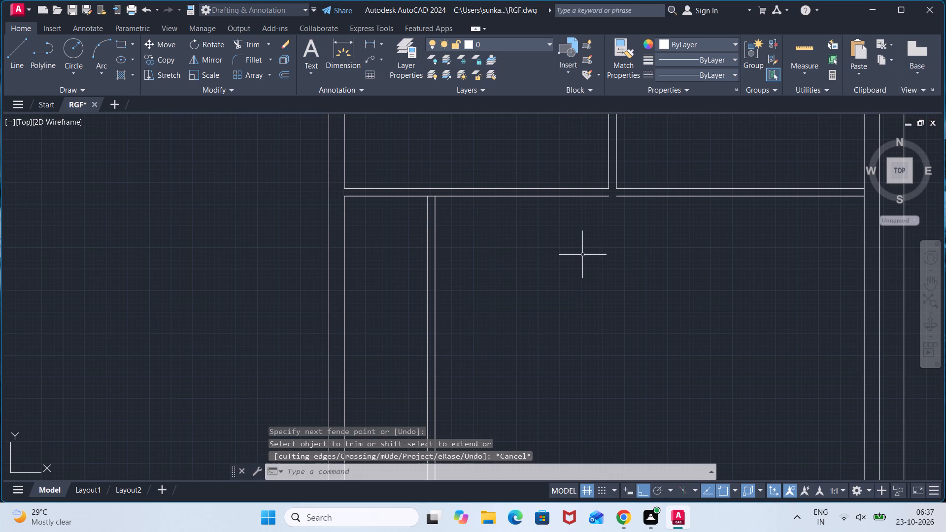
# Stretch the upper cross wall's lower line rightward to close the gap left below the vertical partition.
pyautogui.click(601, 196)
pyautogui.click(607, 195)
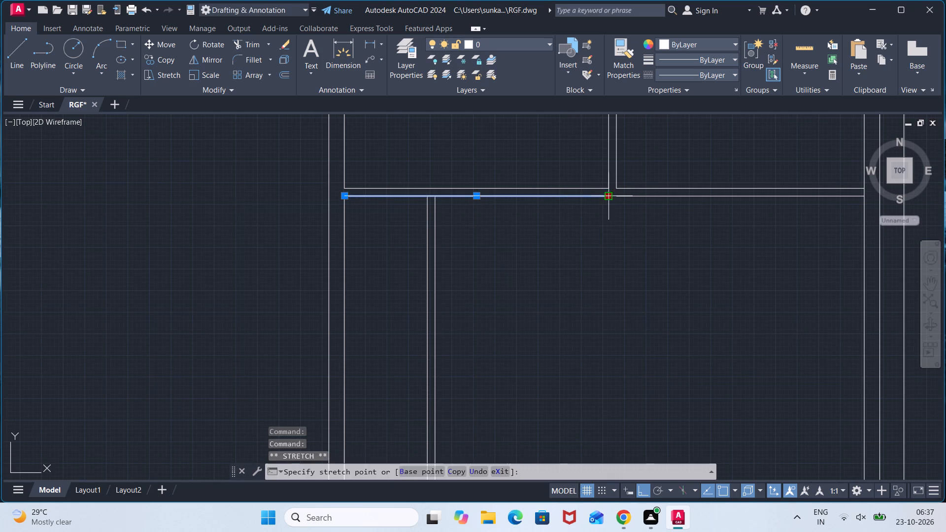
pyautogui.click(620, 195)
pyautogui.press('Escape')
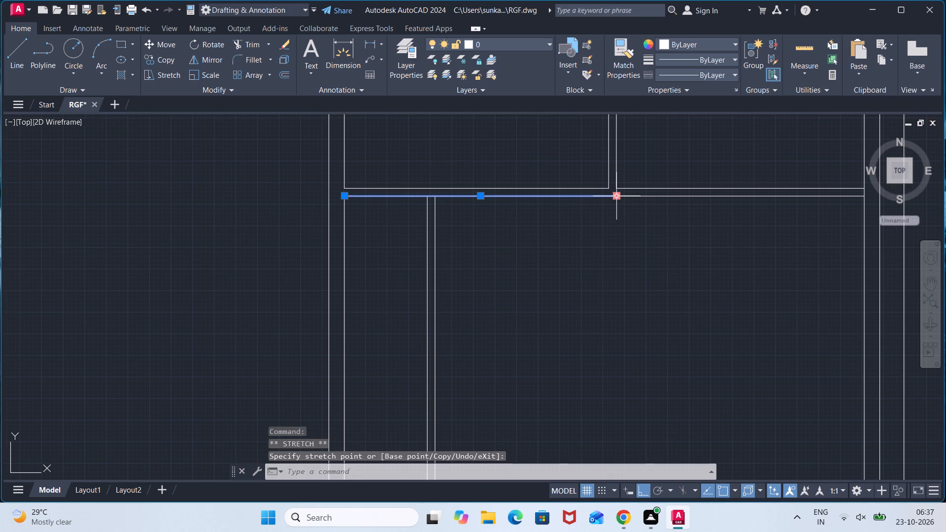
pyautogui.scroll(-2, 626, 301)
pyautogui.press('Escape')
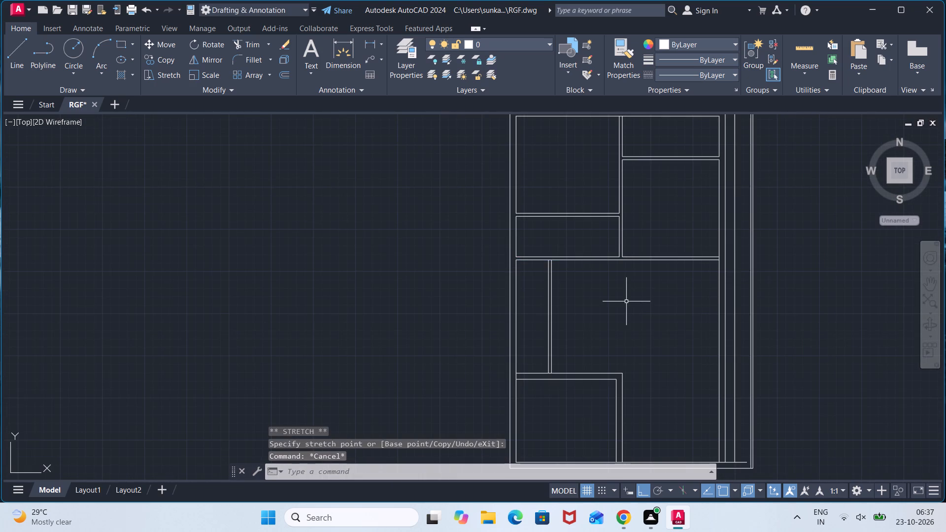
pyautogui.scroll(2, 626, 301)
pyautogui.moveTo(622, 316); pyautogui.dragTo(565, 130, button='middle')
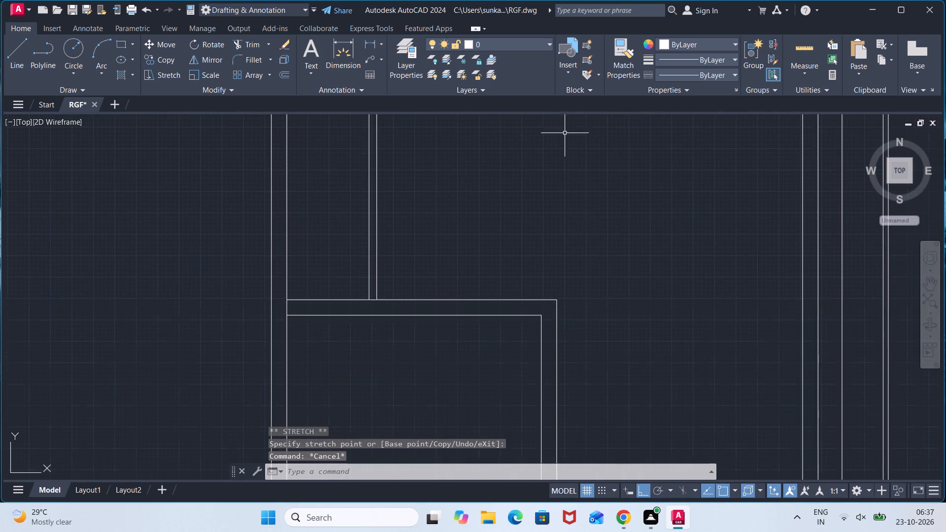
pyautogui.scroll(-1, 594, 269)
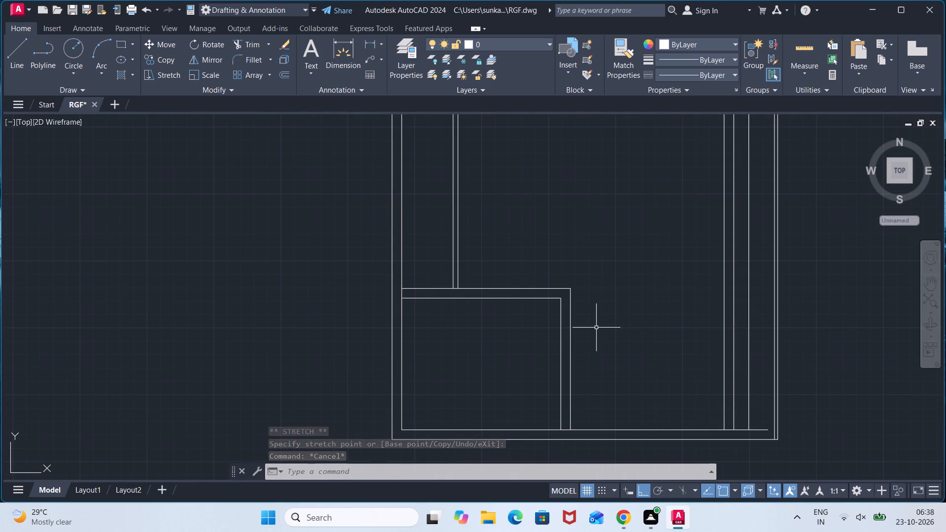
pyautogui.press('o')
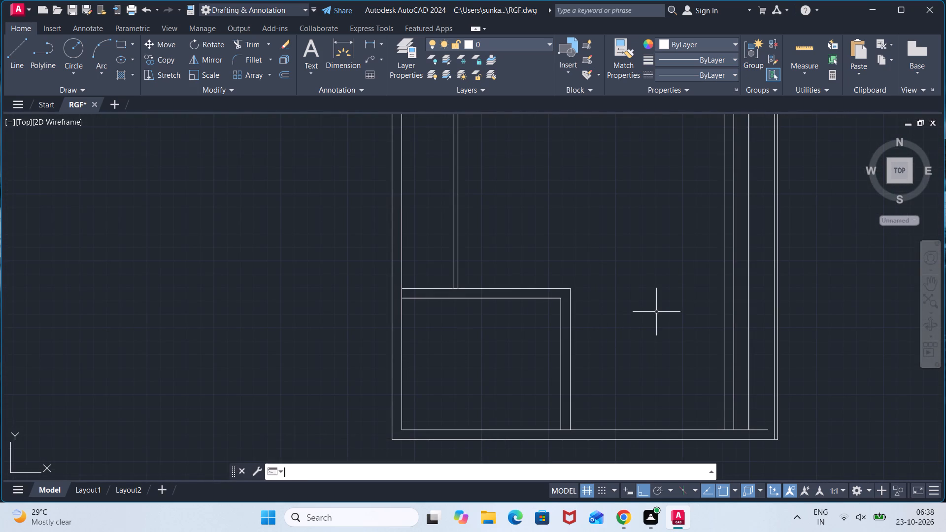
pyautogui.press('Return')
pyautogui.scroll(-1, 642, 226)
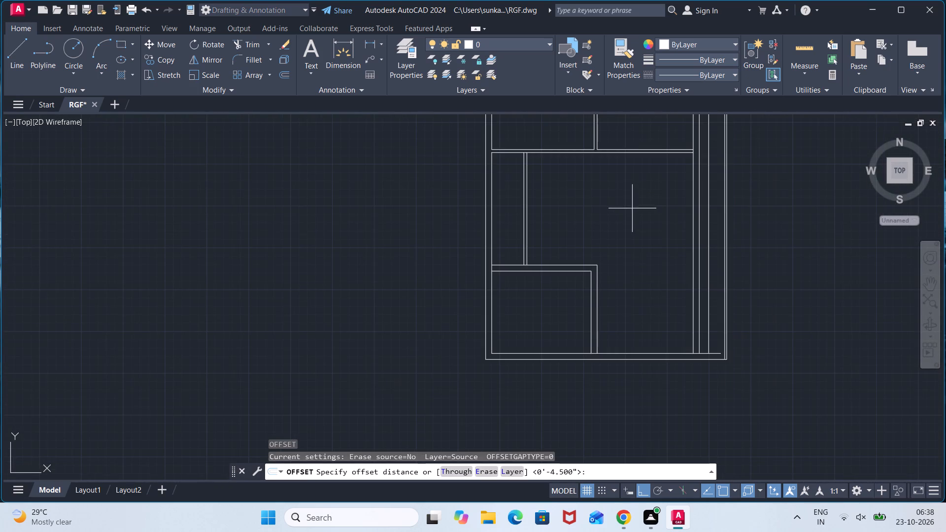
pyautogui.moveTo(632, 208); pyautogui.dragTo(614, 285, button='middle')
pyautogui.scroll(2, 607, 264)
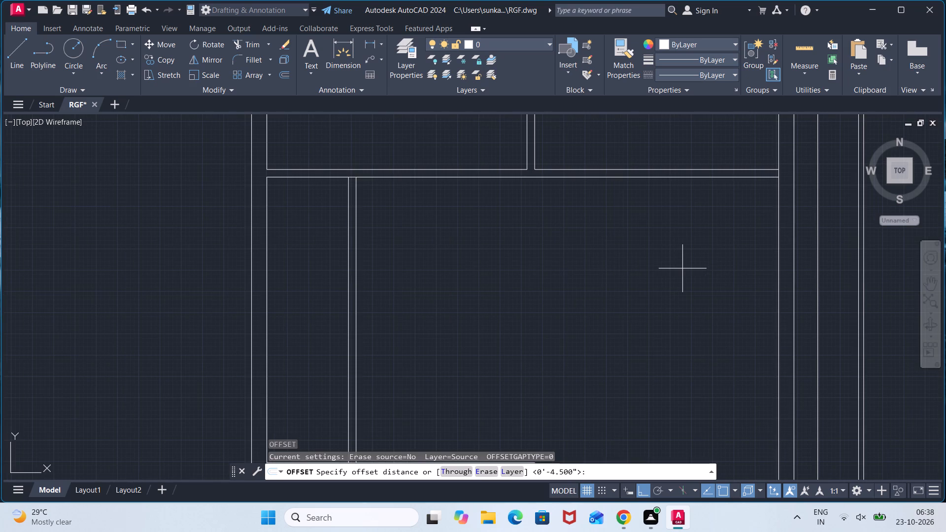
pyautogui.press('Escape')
# Trim the right exterior wall's inner line between the two upper cross wall lines to open their junction.
pyautogui.write('TR')
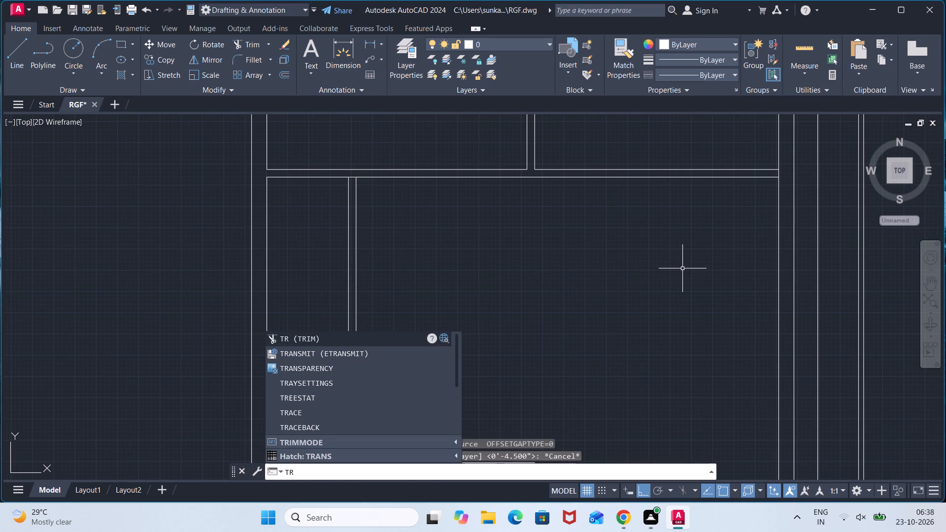
pyautogui.press('Return')
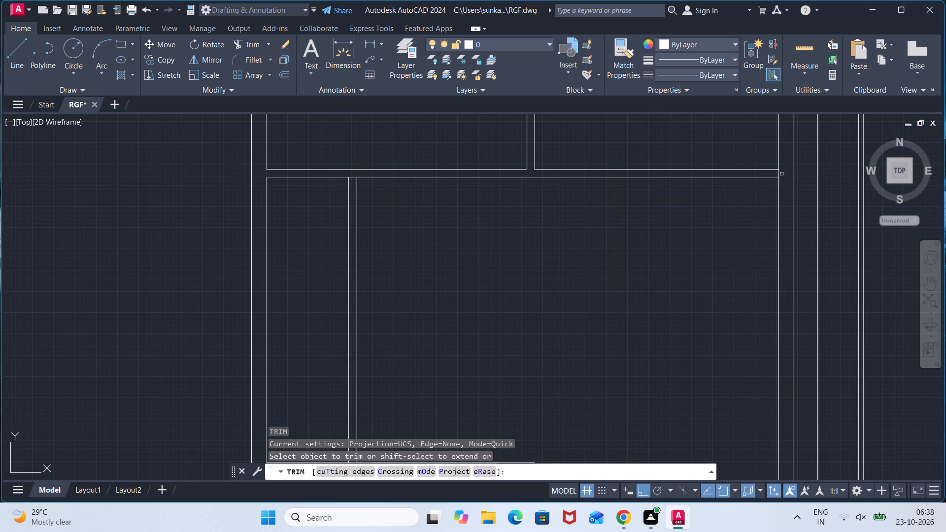
pyautogui.click(781, 174)
pyautogui.click(776, 174)
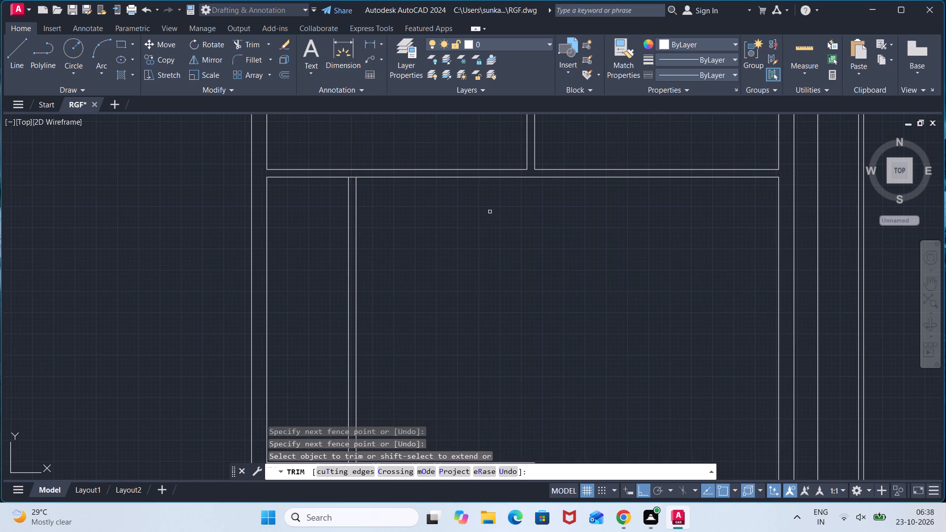
# Trim the cross wall line pieces closing the top and bottom ends of the narrow vertical partition near the left exterior wall.
pyautogui.click(354, 176)
pyautogui.scroll(-1, 407, 229)
pyautogui.moveTo(416, 253); pyautogui.dragTo(414, 189, button='middle')
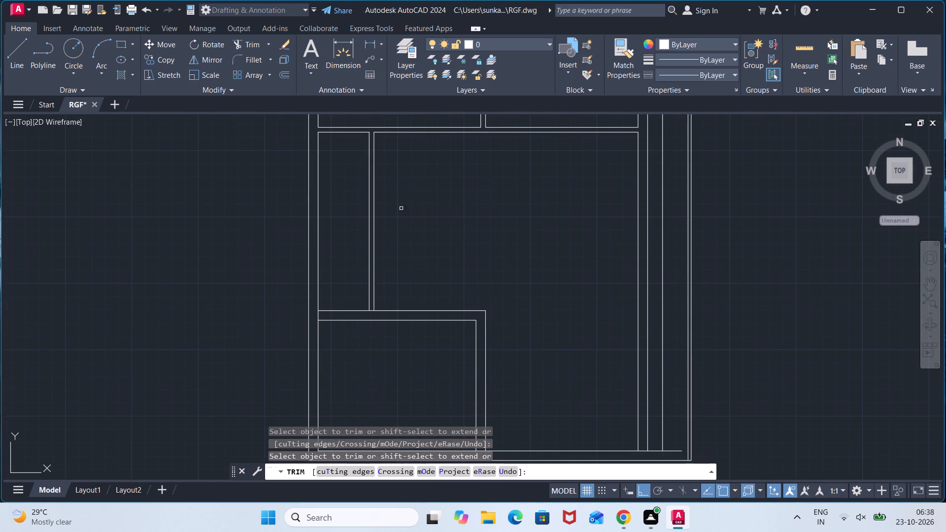
pyautogui.scroll(1, 369, 297)
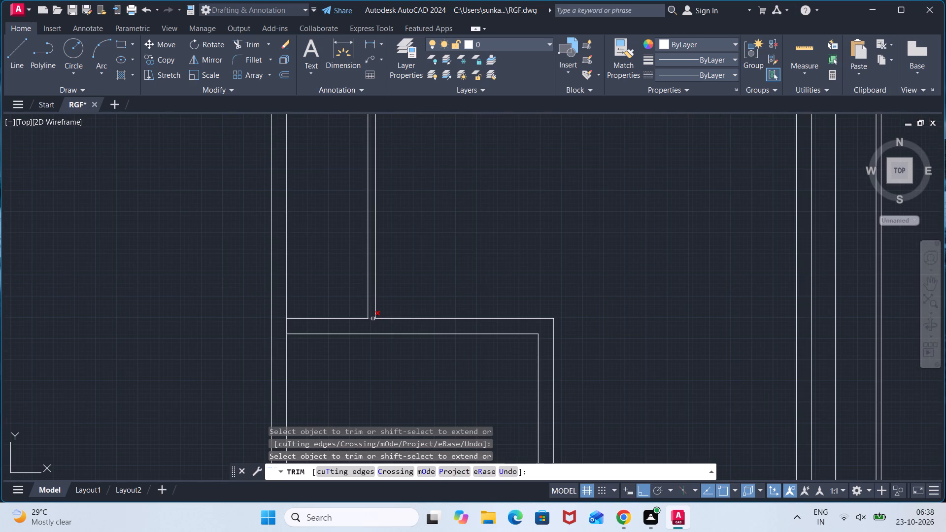
pyautogui.scroll(-1, 464, 301)
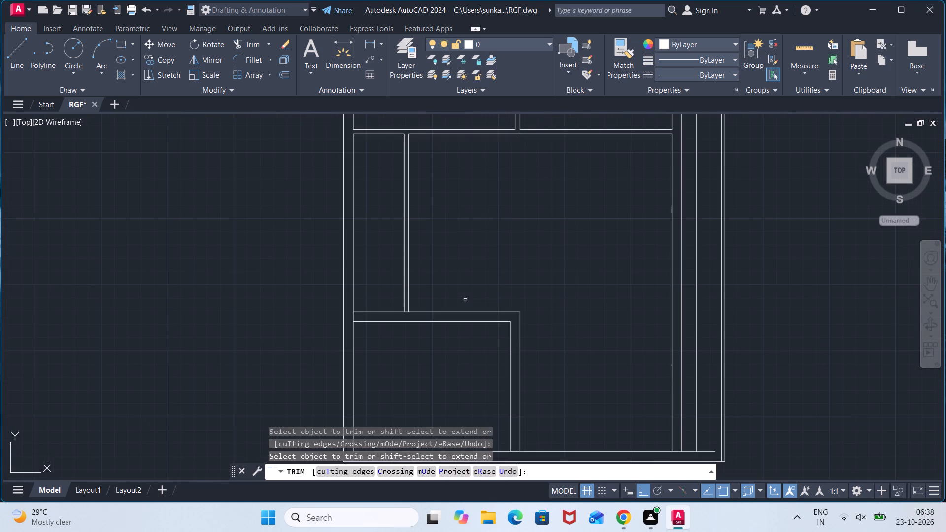
pyautogui.scroll(3, 413, 307)
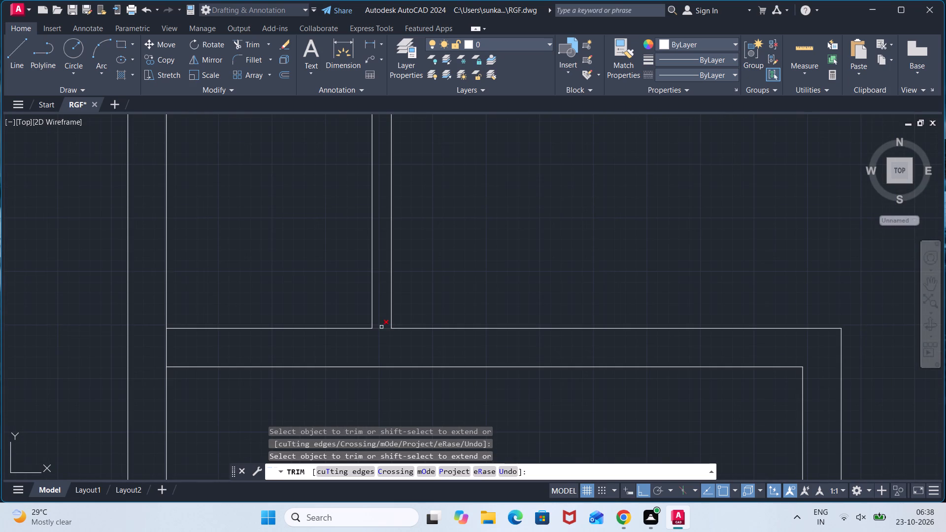
pyautogui.click(381, 327)
pyautogui.scroll(-3, 567, 234)
pyautogui.moveTo(714, 206); pyautogui.dragTo(668, 274, button='middle')
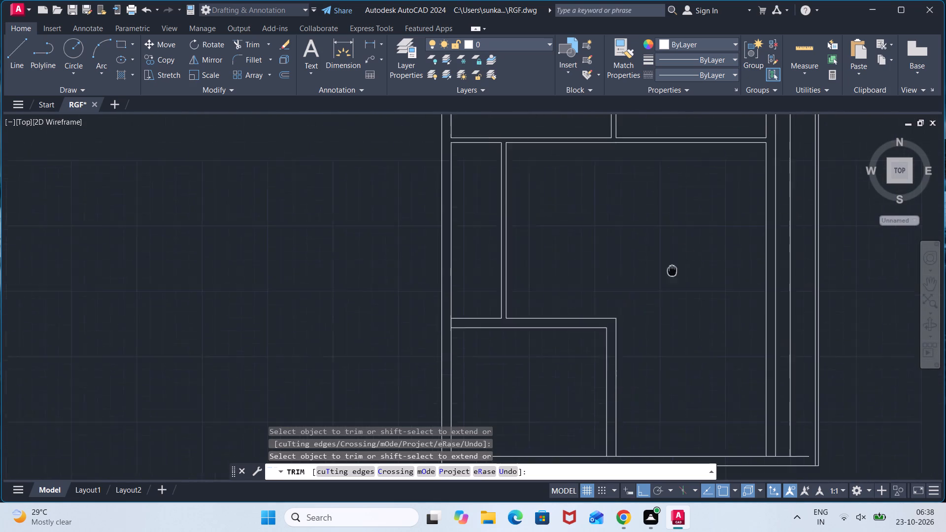
pyautogui.moveTo(668, 274); pyautogui.dragTo(641, 286, button='middle')
pyautogui.press('Escape')
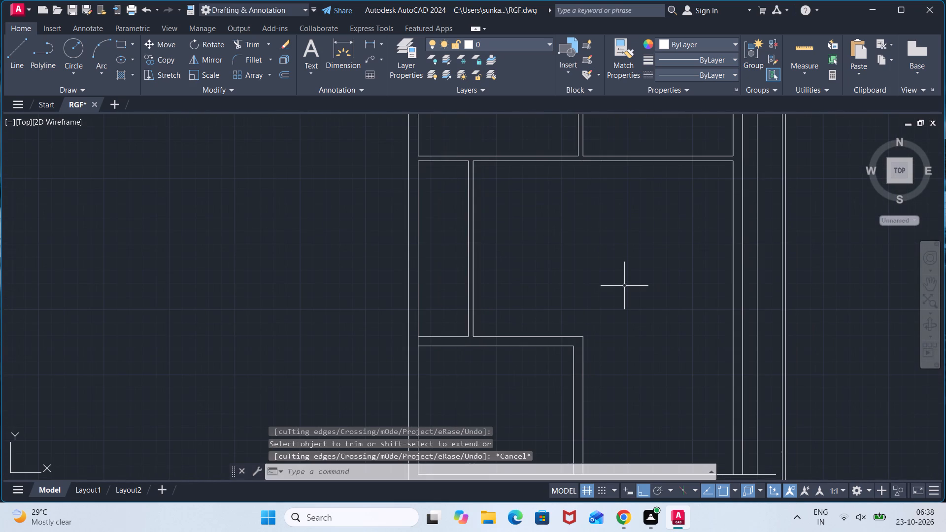
# Offset the lower line of the upper cross wall's right-hand segment 7'-7.5" downward into the large room.
pyautogui.press('o')
pyautogui.press('Return')
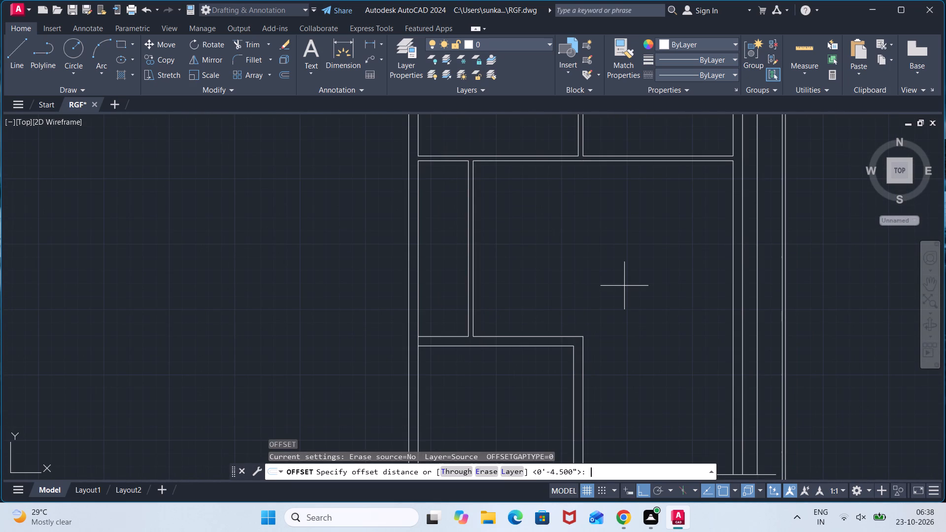
pyautogui.write("7'")
pyautogui.write('-7')
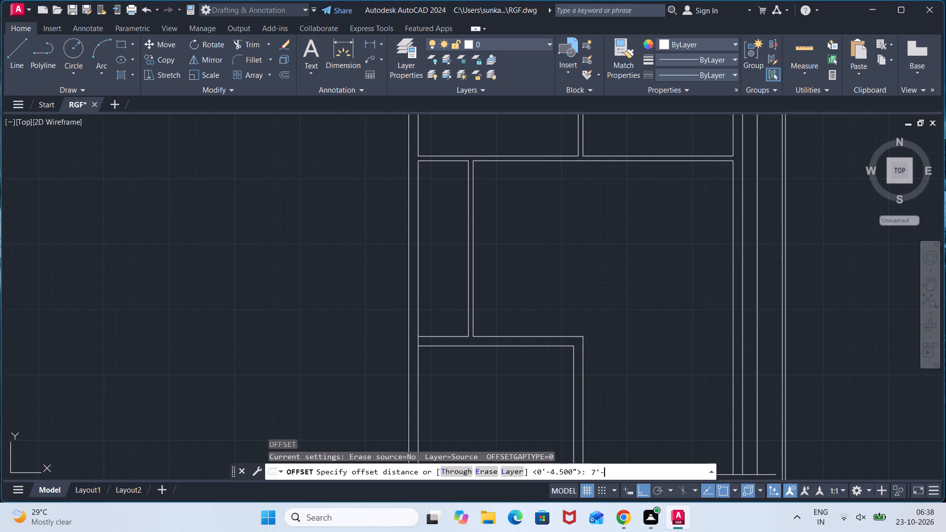
pyautogui.press('/')
pyautogui.press('BackSpace')
pyautogui.write('.5')
pyautogui.hotkey('shift', '"')
pyautogui.press('Return')
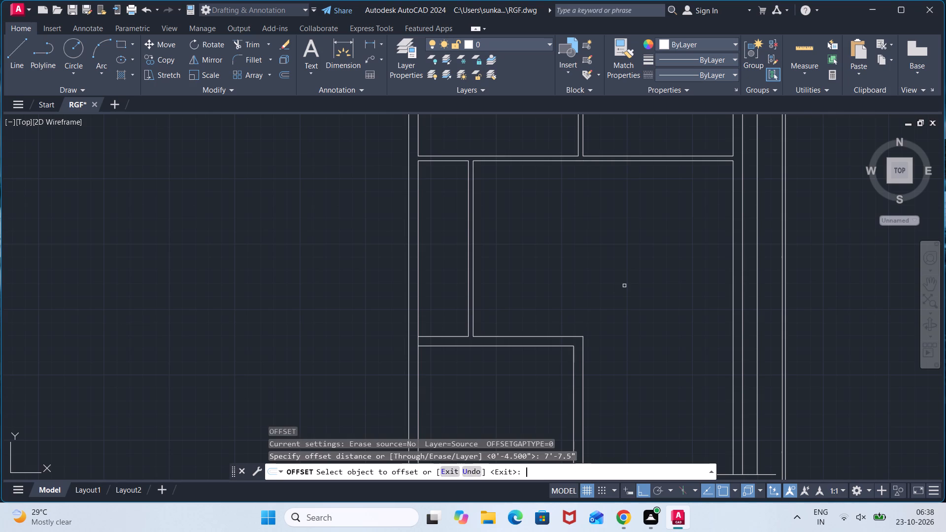
pyautogui.click(687, 162)
pyautogui.click(699, 222)
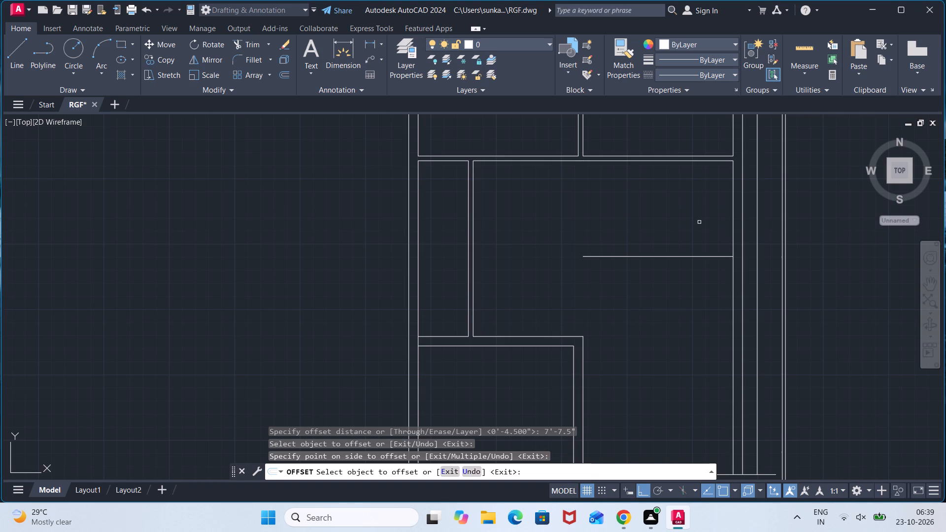
pyautogui.press('space')
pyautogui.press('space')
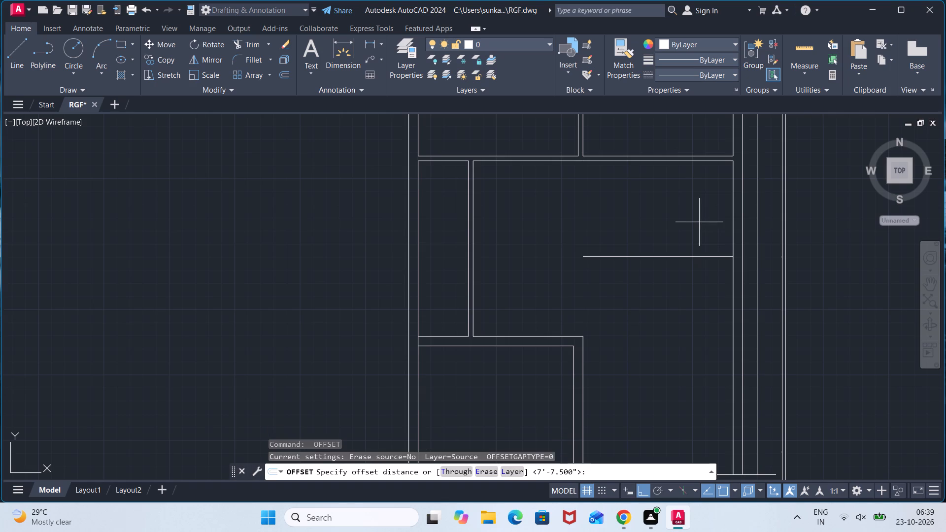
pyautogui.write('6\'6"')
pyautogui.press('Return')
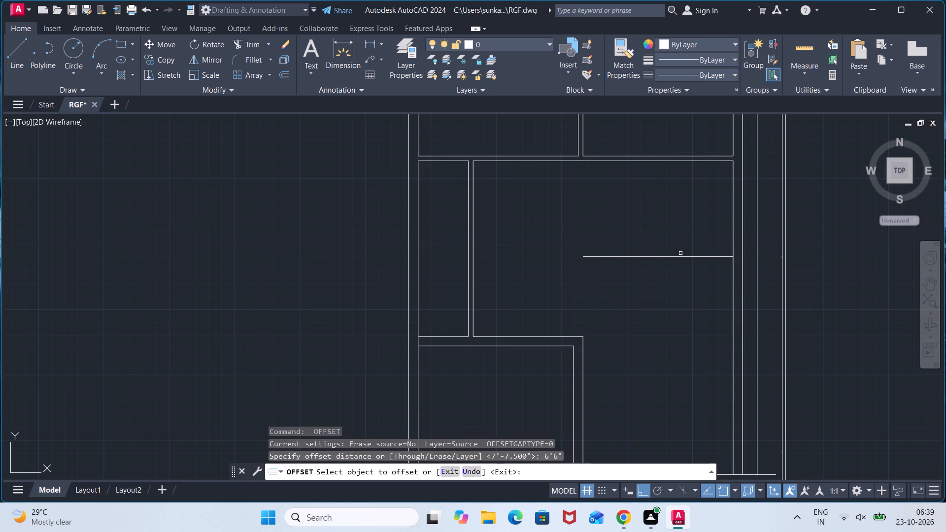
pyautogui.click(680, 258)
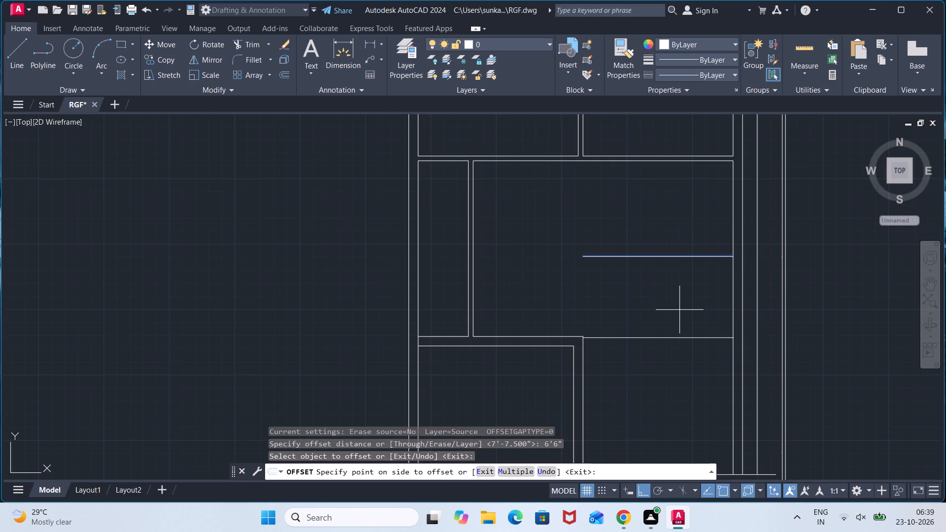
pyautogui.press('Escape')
# Offset the short horizontal line in the large room 8' downward.
pyautogui.press('o')
pyautogui.press('Return')
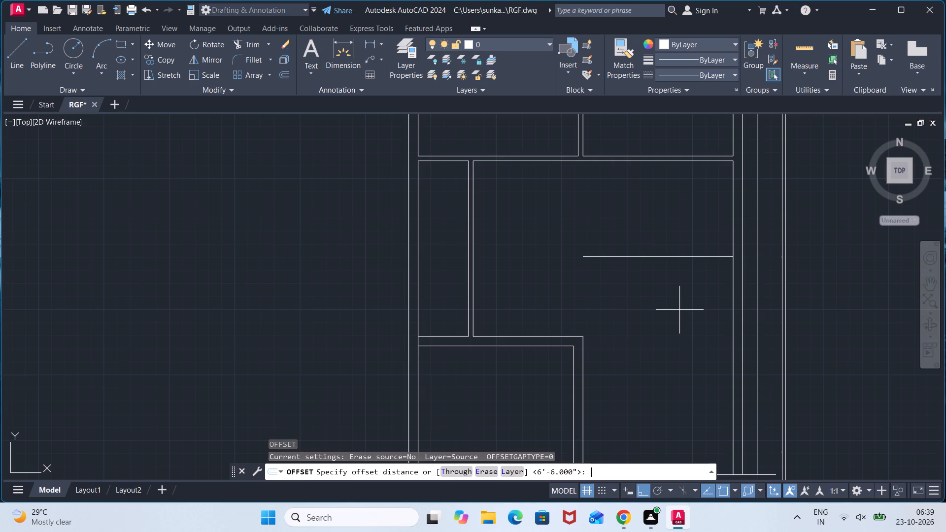
pyautogui.write("8'")
pyautogui.press('Return')
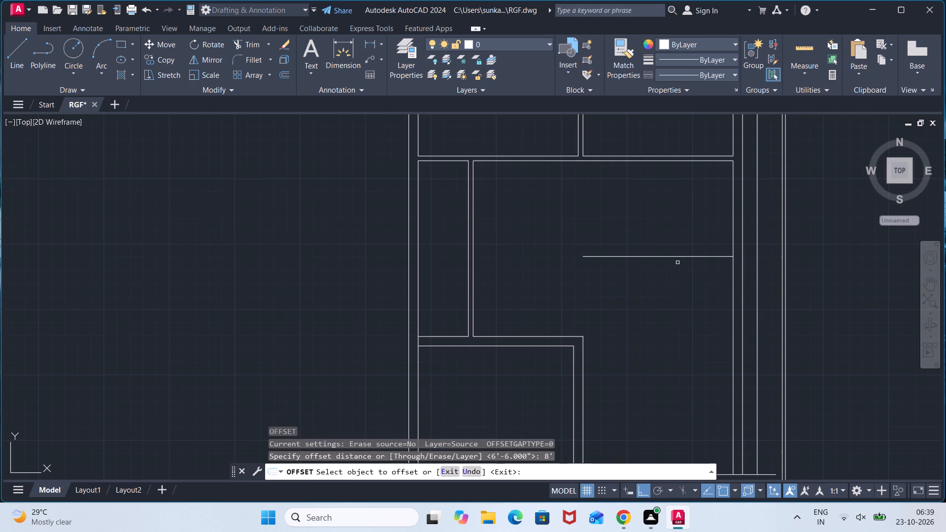
pyautogui.click(677, 257)
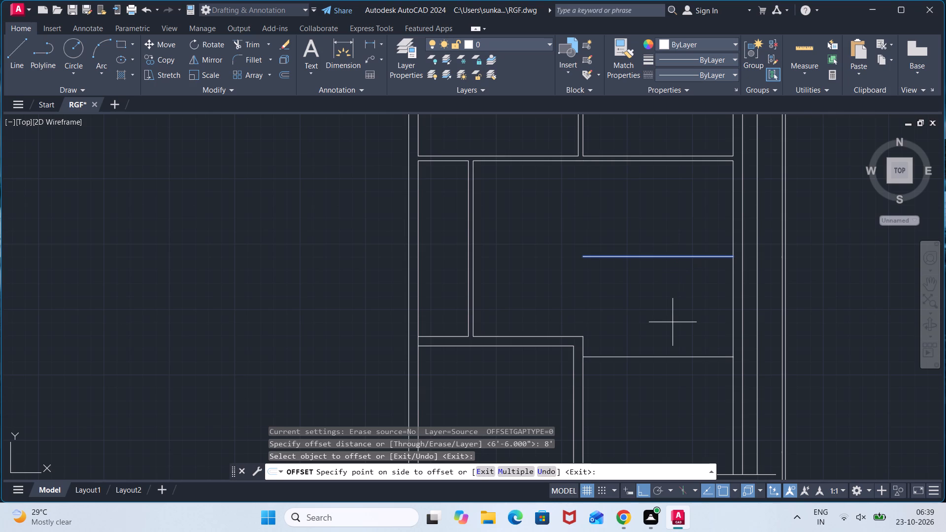
pyautogui.click(673, 322)
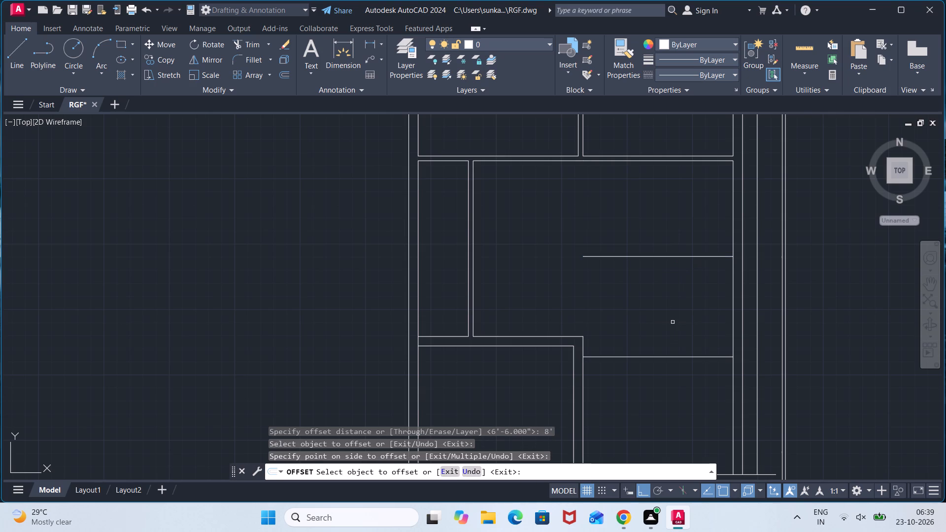
# Offset the new lower horizontal line 9" downward to form a 9" wall next to the right exterior wall.
pyautogui.press('space')
pyautogui.press('space')
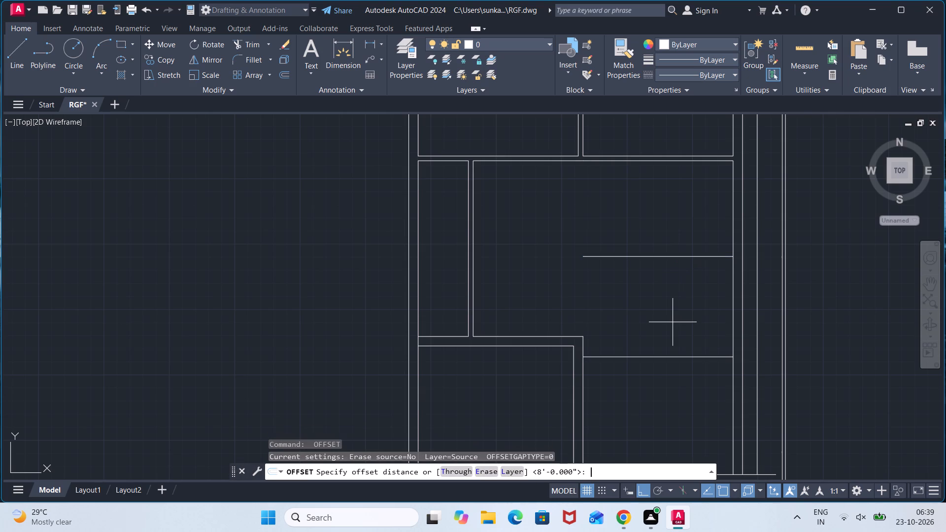
pyautogui.write('9"')
pyautogui.press('Return')
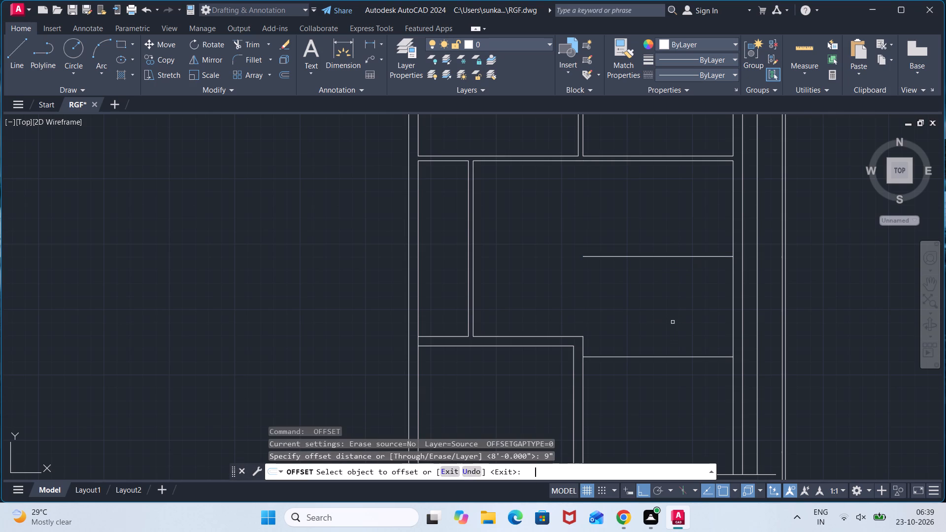
pyautogui.click(667, 356)
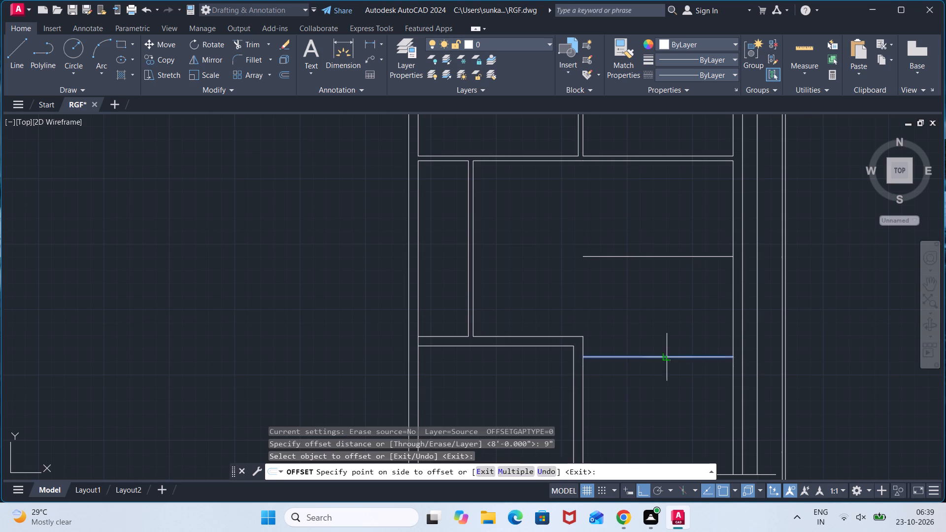
pyautogui.click(672, 414)
pyautogui.press('space')
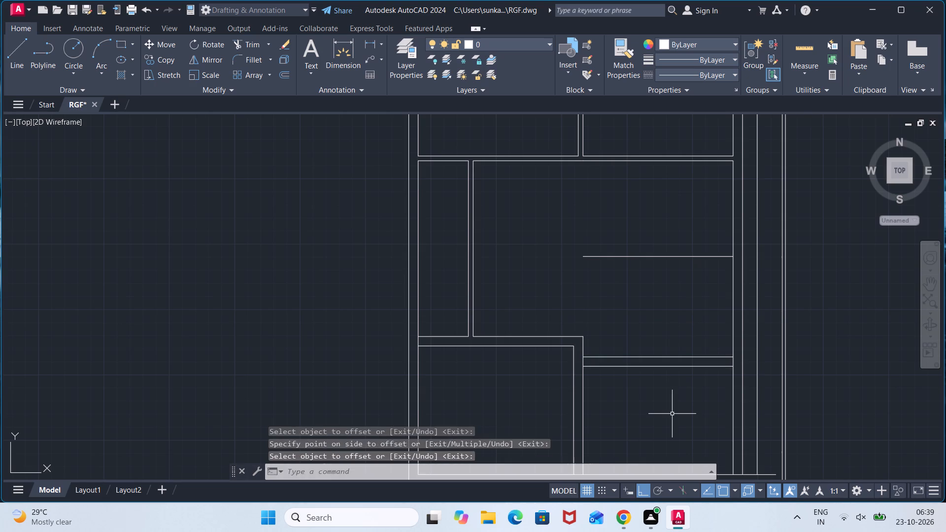
# Offset the upper short horizontal line in the large room 9" downward.
pyautogui.press('space')
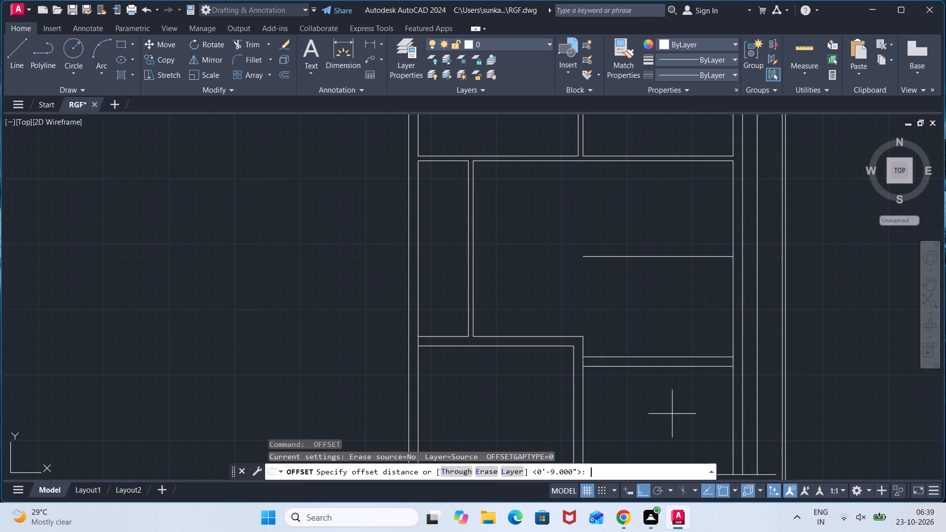
pyautogui.press('space')
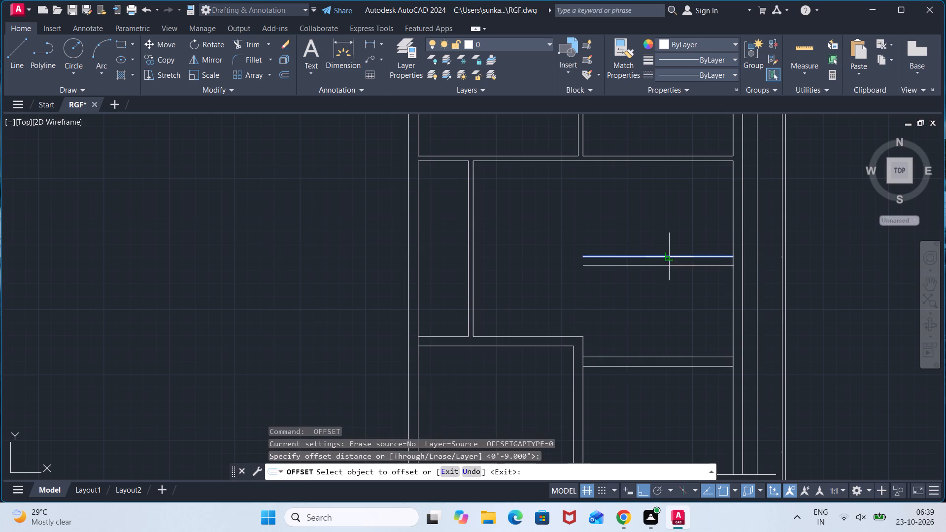
pyautogui.click(669, 257)
pyautogui.click(670, 276)
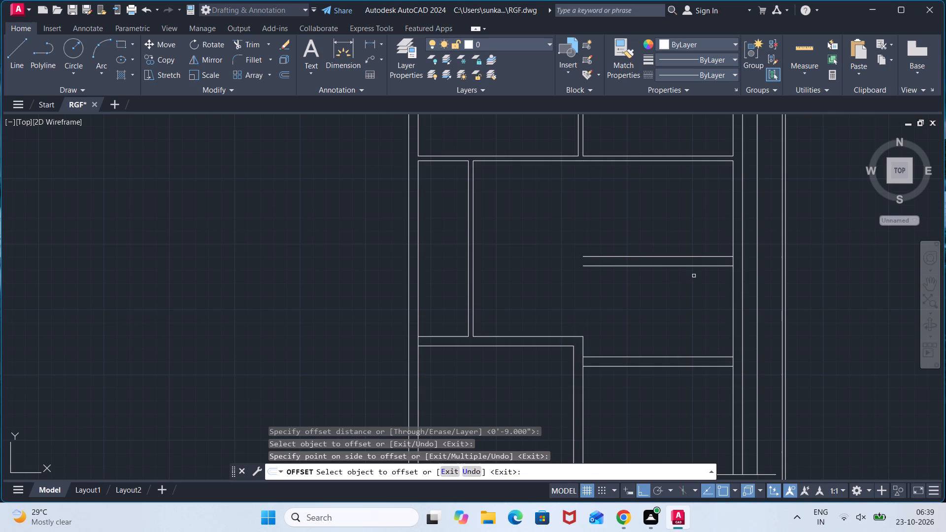
pyautogui.press('Escape')
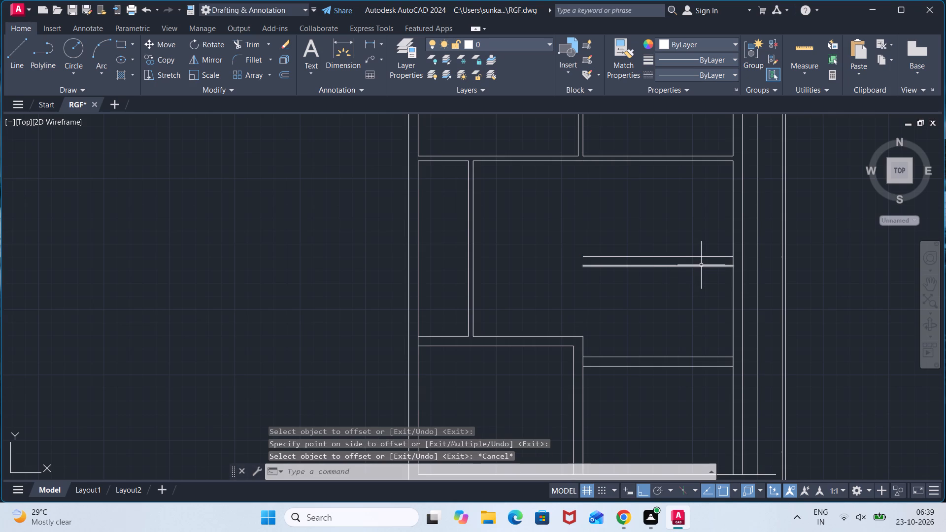
# Stretch the right end of the newly offset lower line of the upper pair to the right exterior wall's outer line.
pyautogui.click(701, 266)
pyautogui.click(736, 267)
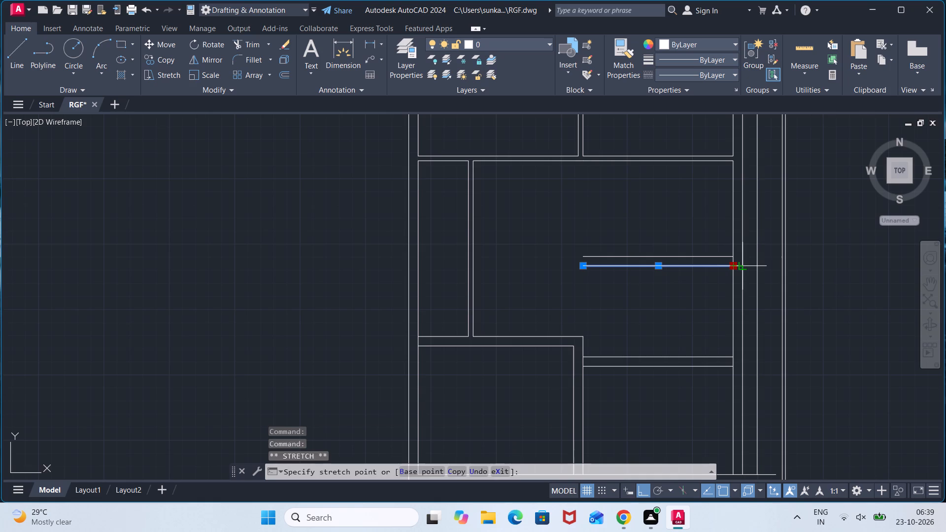
pyautogui.click(742, 267)
pyautogui.press('Escape')
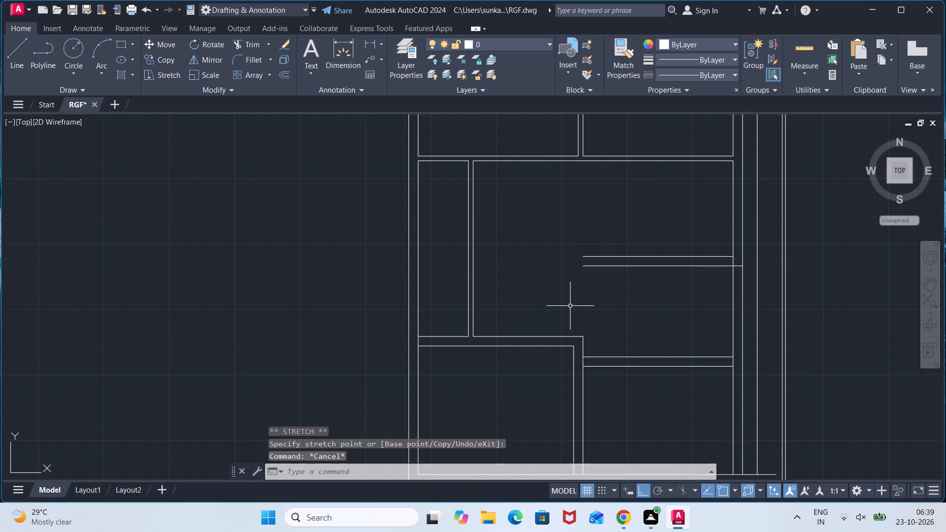
# Delete the original upper line of that horizontal pair.
pyautogui.click(716, 257)
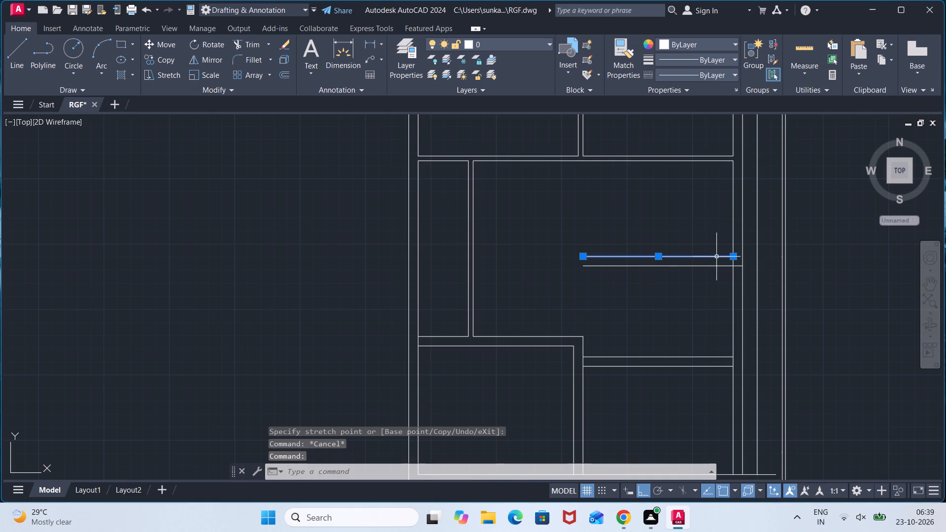
pyautogui.press('Delete')
# Offset the remaining stretched horizontal line 4.5" upward to form a 4.5" partition.
pyautogui.press('o')
pyautogui.press('Return')
pyautogui.write('4.5"')
pyautogui.press('Return')
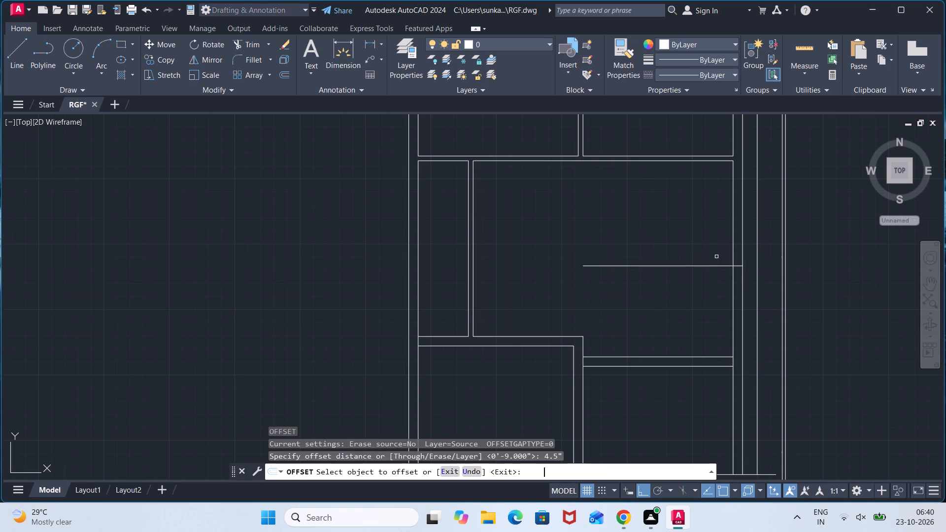
pyautogui.click(713, 266)
pyautogui.click(709, 252)
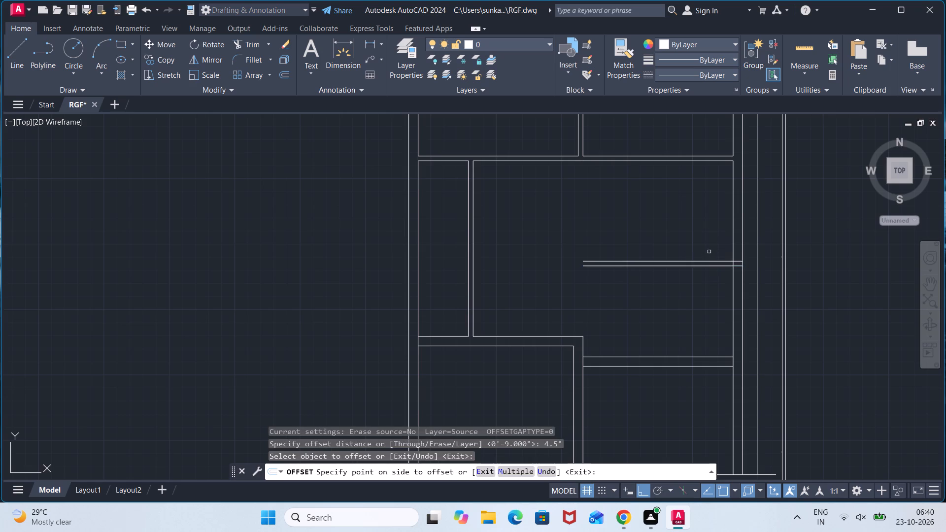
# Offset the right exterior wall's inner line 4.5" outward, into the wall thickness.
pyautogui.click(733, 323)
pyautogui.click(742, 321)
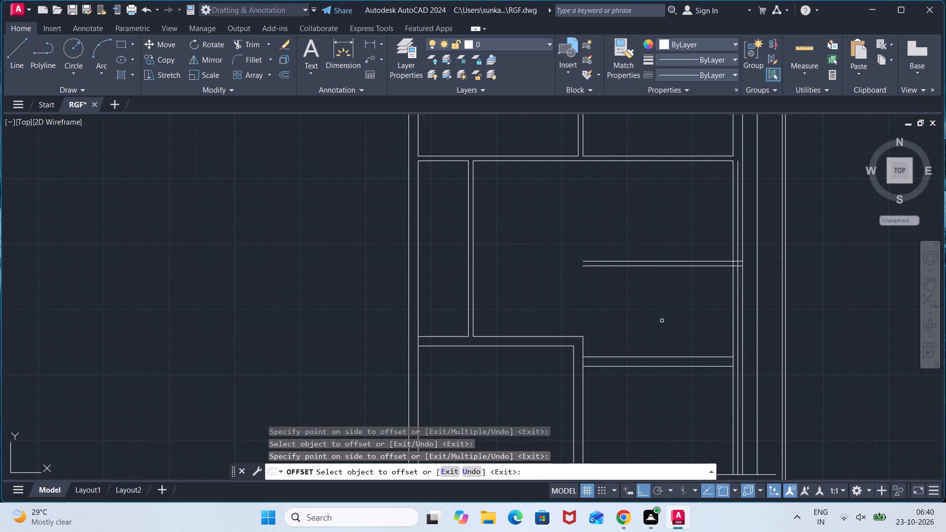
pyautogui.press('Escape')
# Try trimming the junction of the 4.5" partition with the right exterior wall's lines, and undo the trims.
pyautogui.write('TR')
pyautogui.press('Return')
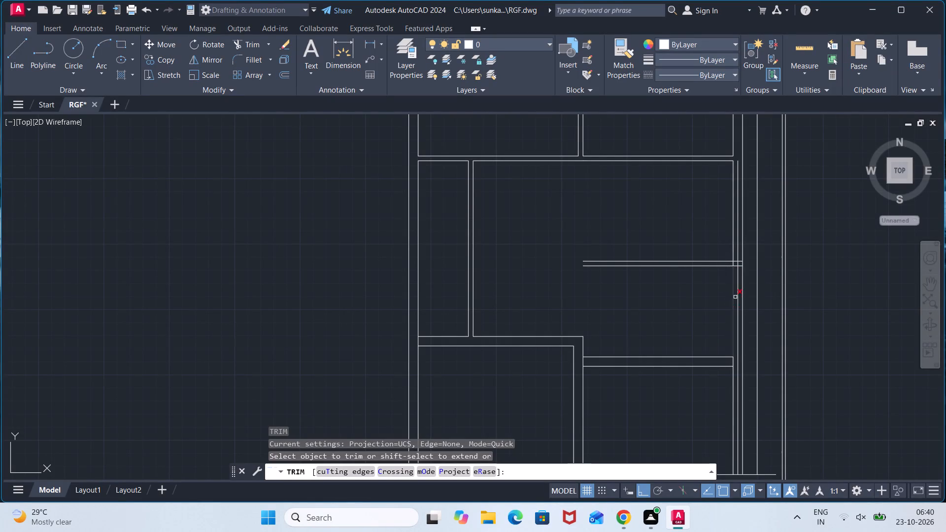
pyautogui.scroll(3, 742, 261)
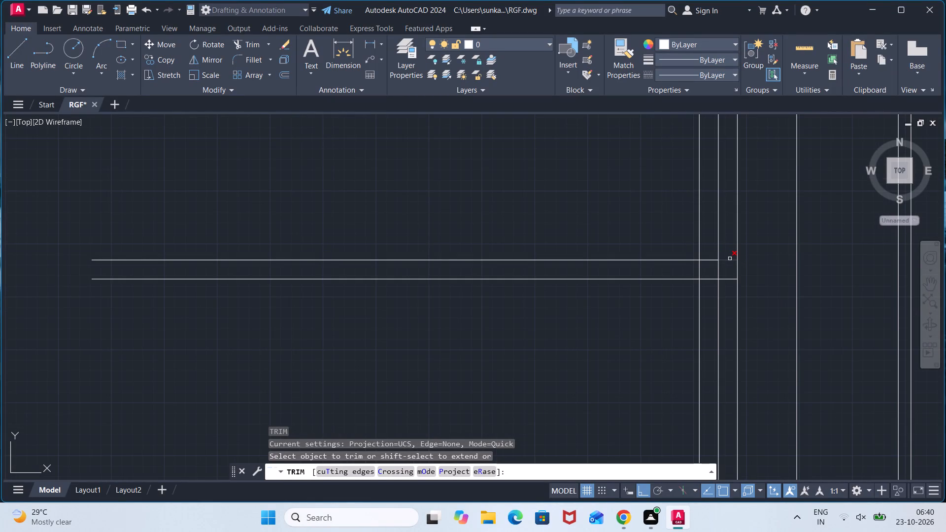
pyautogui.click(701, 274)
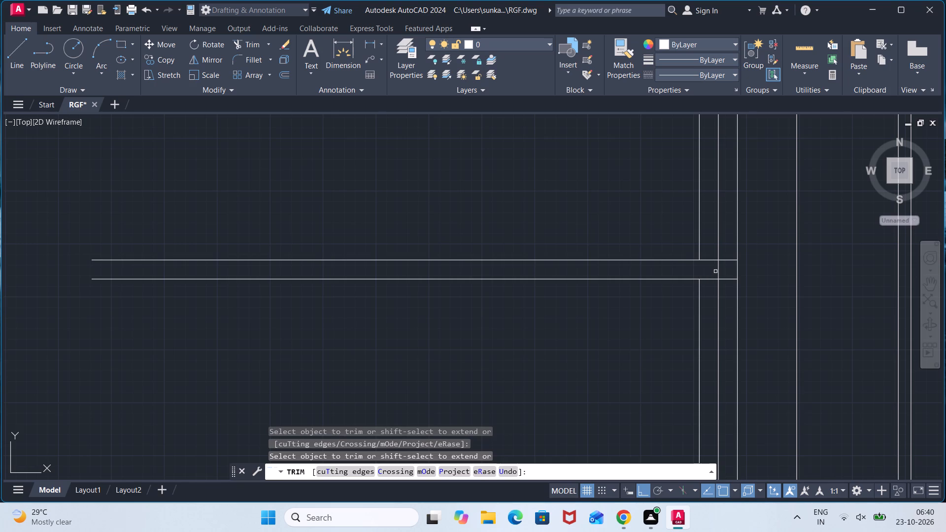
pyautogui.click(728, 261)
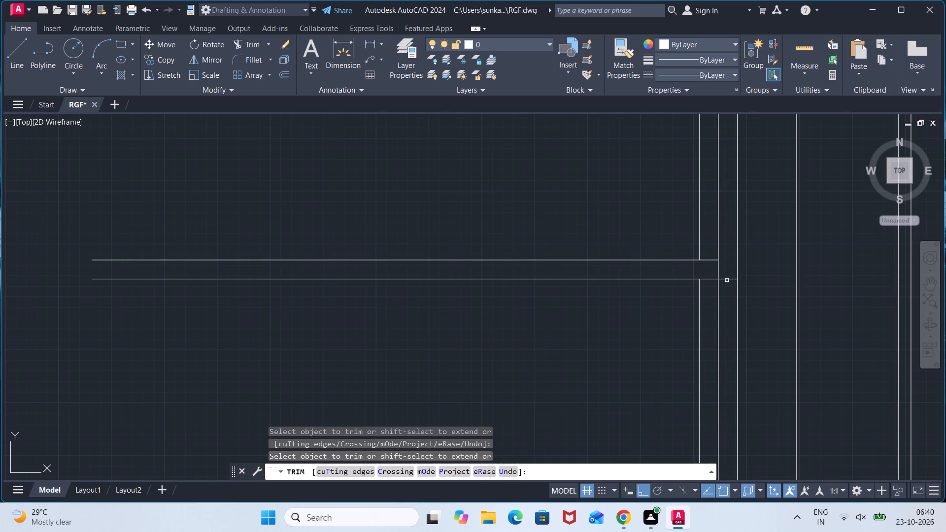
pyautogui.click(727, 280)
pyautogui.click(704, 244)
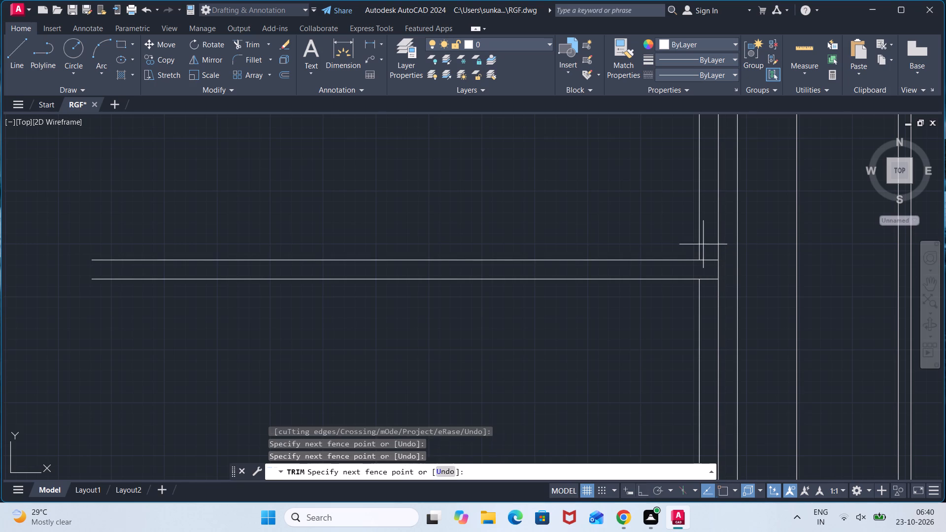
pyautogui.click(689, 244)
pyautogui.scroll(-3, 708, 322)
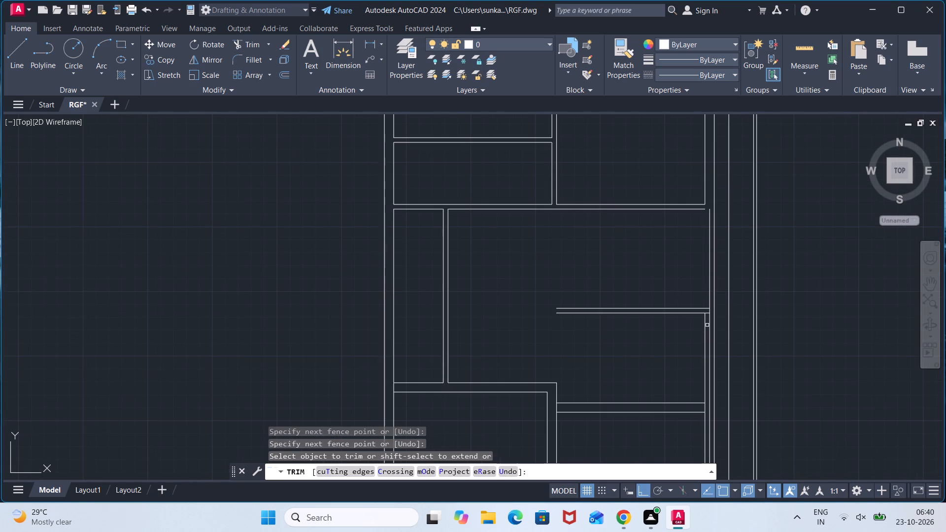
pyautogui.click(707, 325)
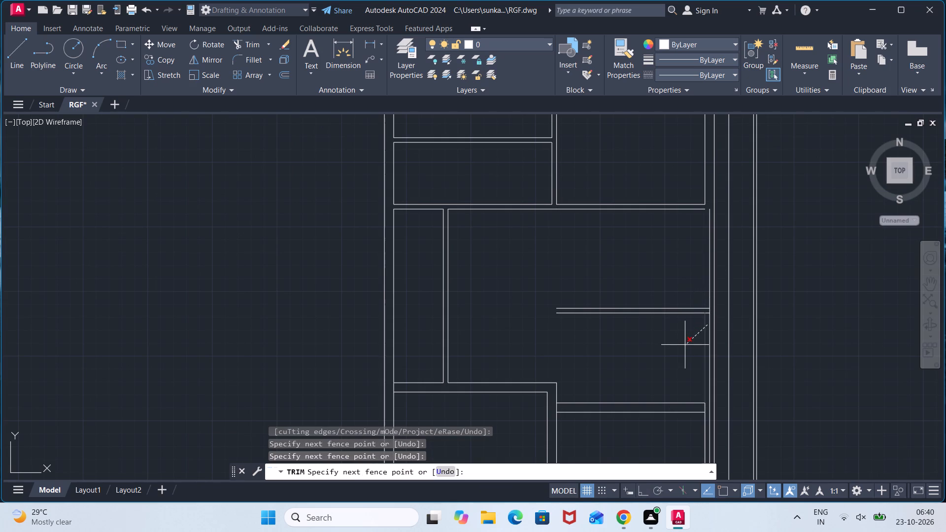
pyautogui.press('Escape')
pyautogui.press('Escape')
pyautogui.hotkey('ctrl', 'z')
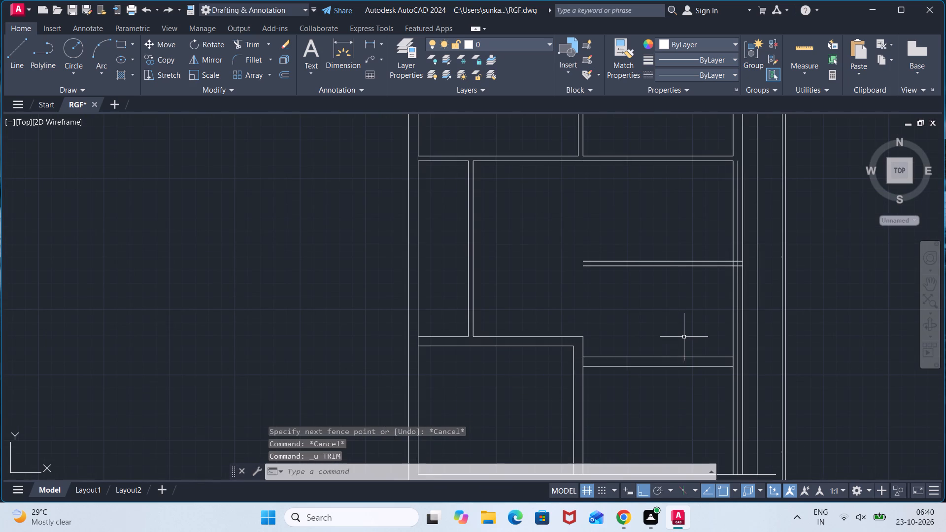
# Trim the right exterior wall's original inner line below the 4.5" partition and its 4.5" offset line above the partition's lower line.
pyautogui.write('TR')
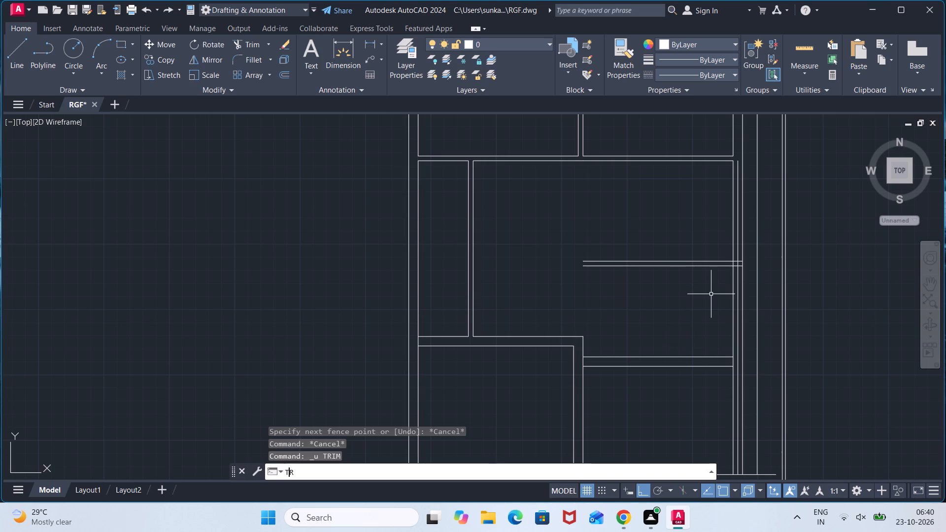
pyautogui.press('Return')
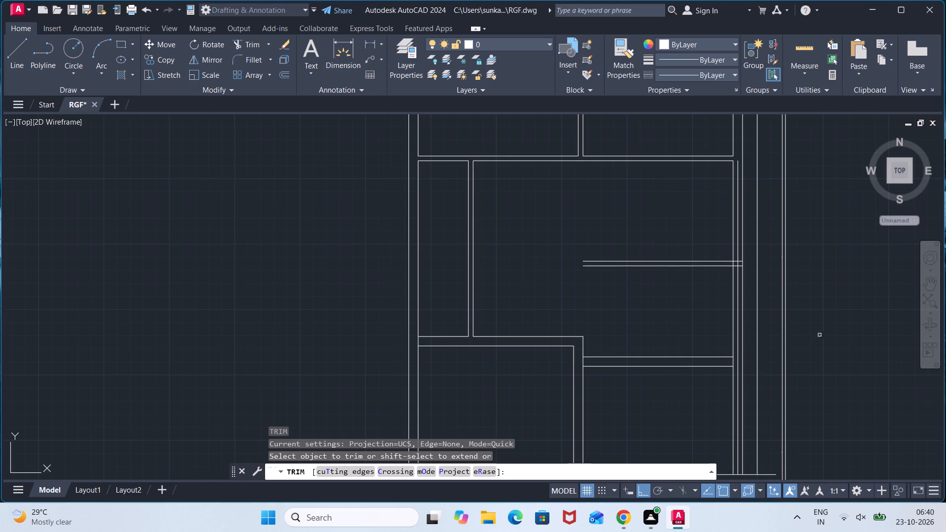
pyautogui.click(734, 329)
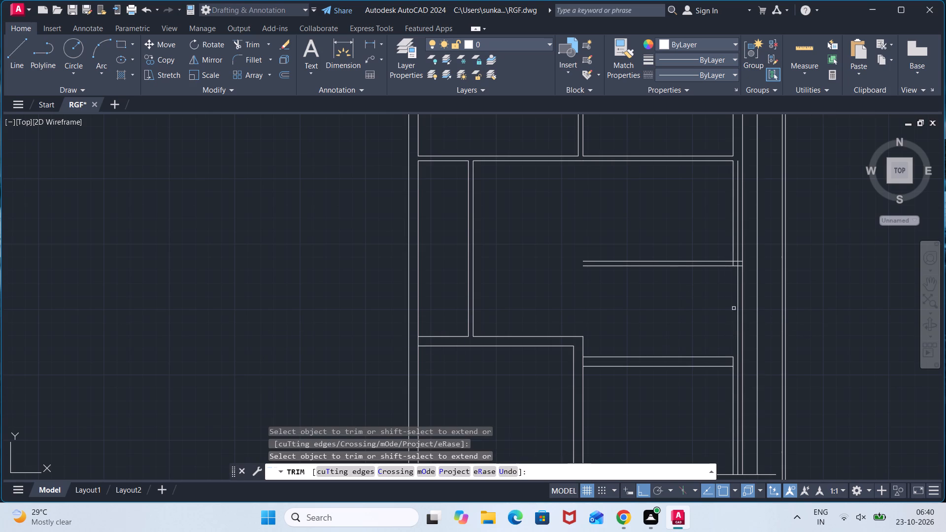
pyautogui.click(739, 253)
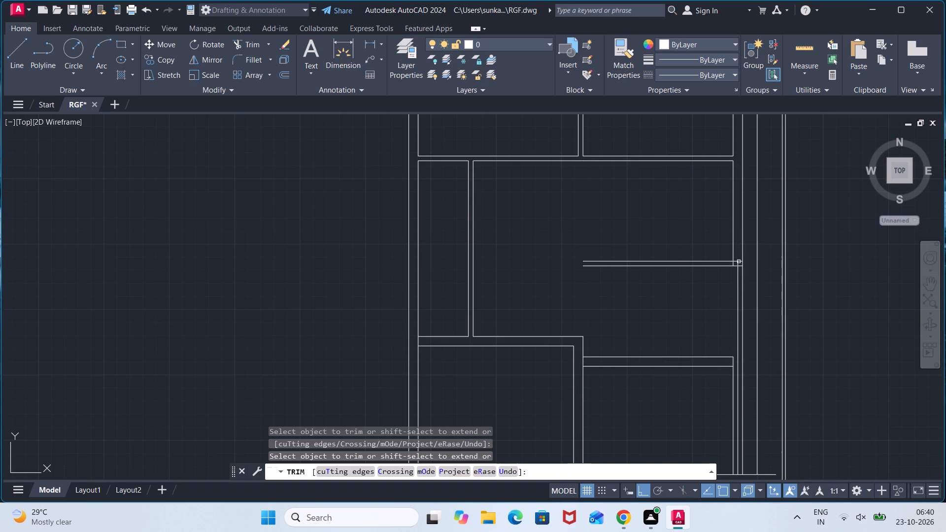
pyautogui.scroll(4, 739, 263)
pyautogui.click(733, 267)
pyautogui.click(701, 269)
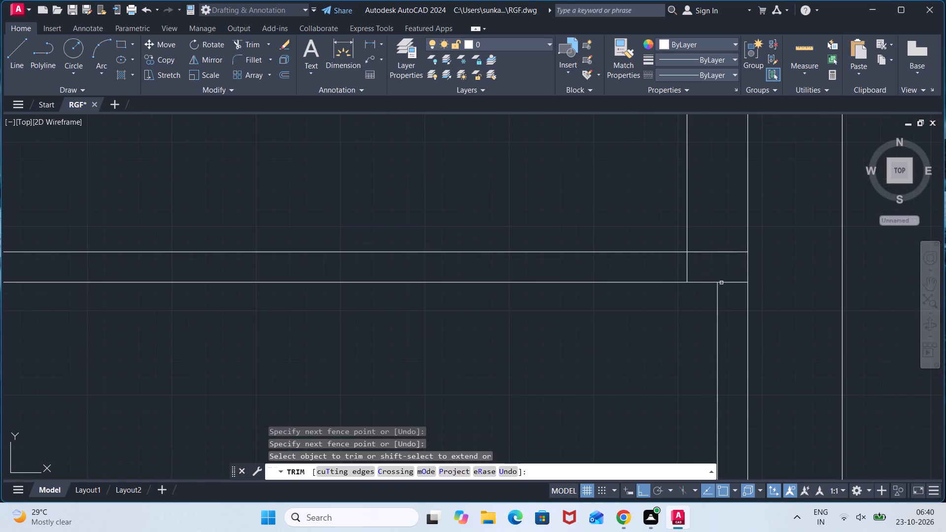
pyautogui.scroll(-4, 696, 325)
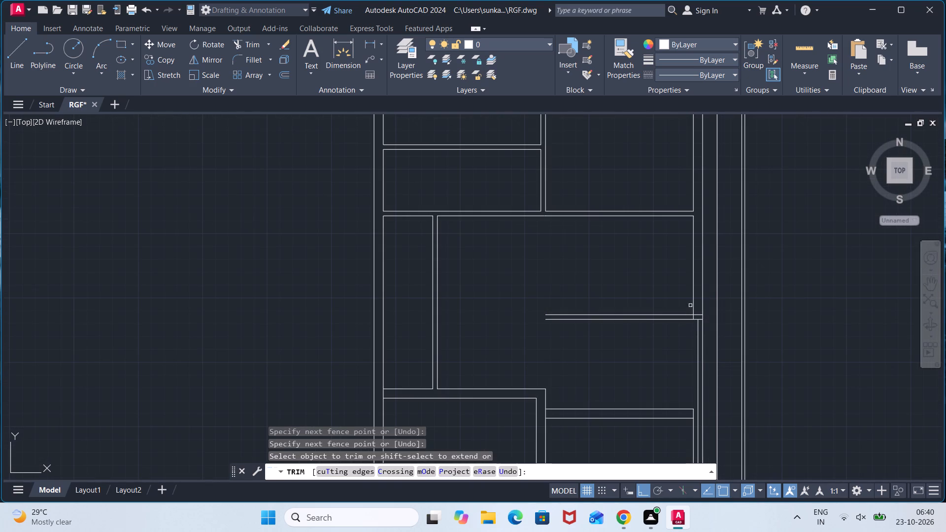
pyautogui.scroll(2, 712, 300)
pyautogui.click(665, 343)
pyautogui.click(638, 344)
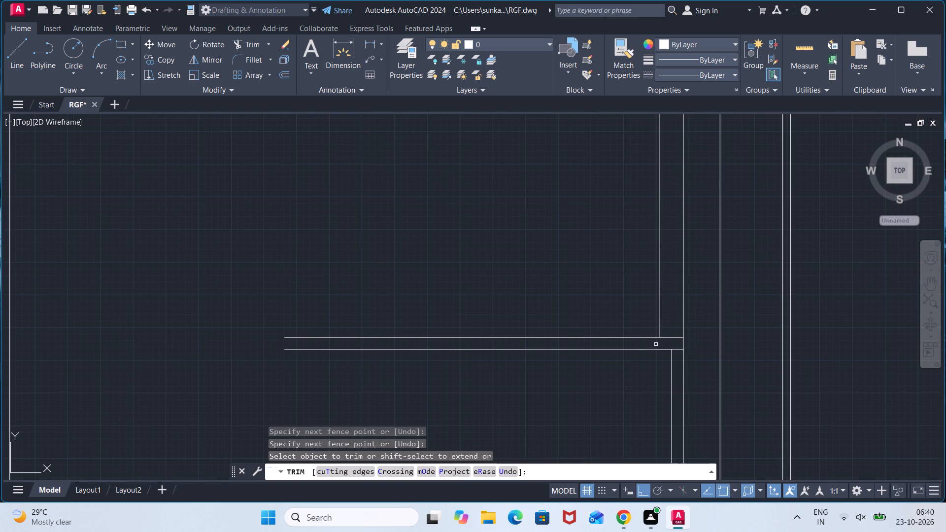
# Trim the 4.5" partition's two line ends that run into the right exterior wall.
pyautogui.click(675, 343)
pyautogui.click(680, 330)
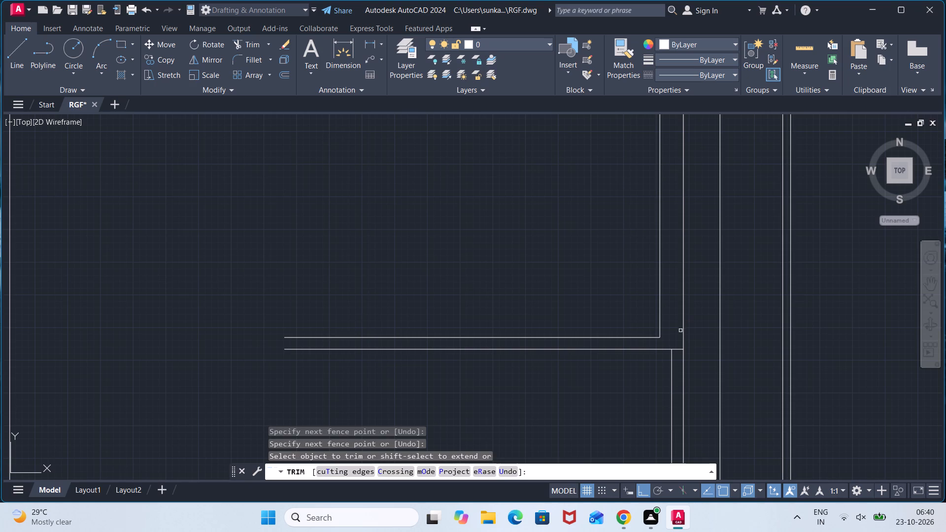
pyautogui.click(680, 334)
pyautogui.click(679, 361)
pyautogui.scroll(-1, 674, 291)
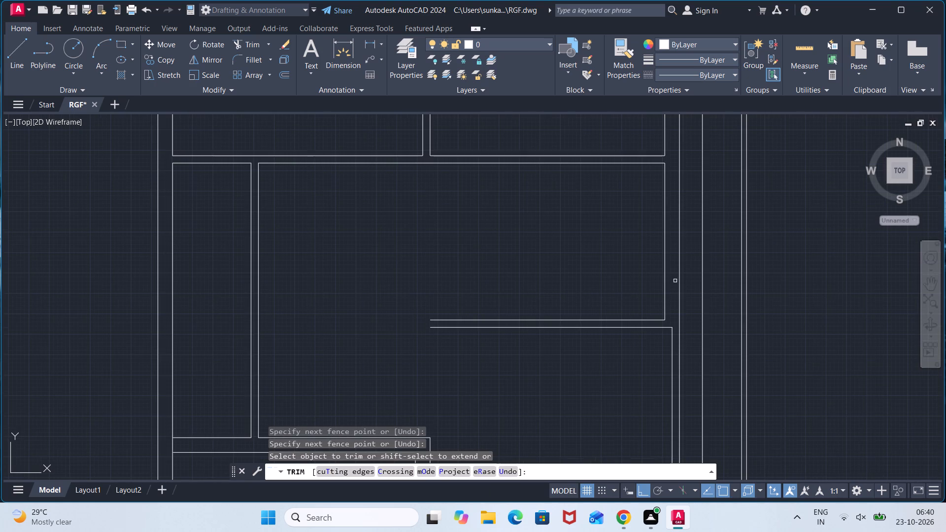
# Trim away the original inner line of the right exterior wall along the lower-right room.
pyautogui.scroll(-1, 616, 271)
pyautogui.moveTo(612, 356); pyautogui.dragTo(662, 242, button='middle')
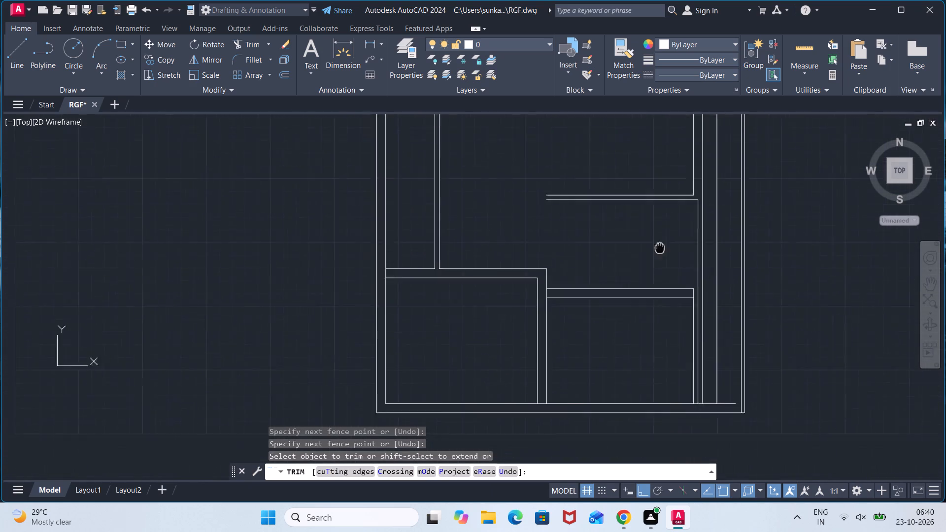
pyautogui.moveTo(662, 242); pyautogui.dragTo(688, 153, button='middle')
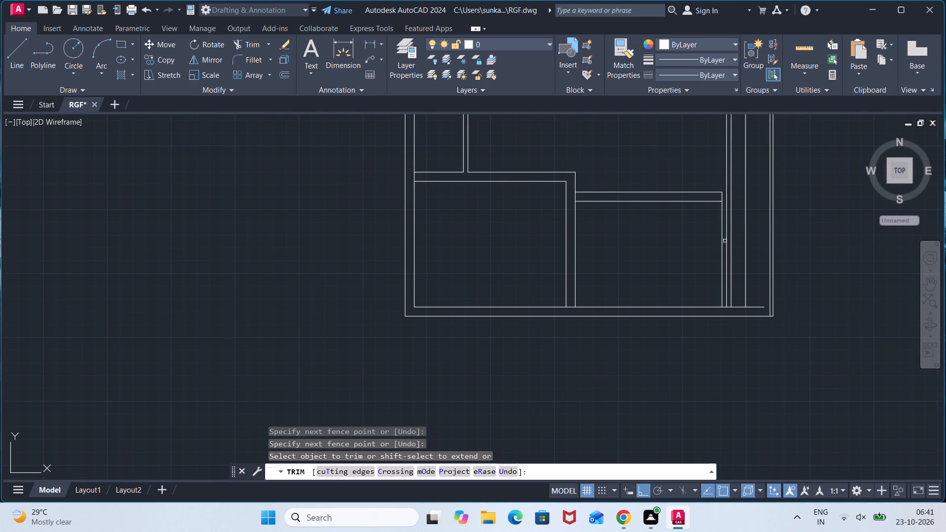
pyautogui.click(724, 242)
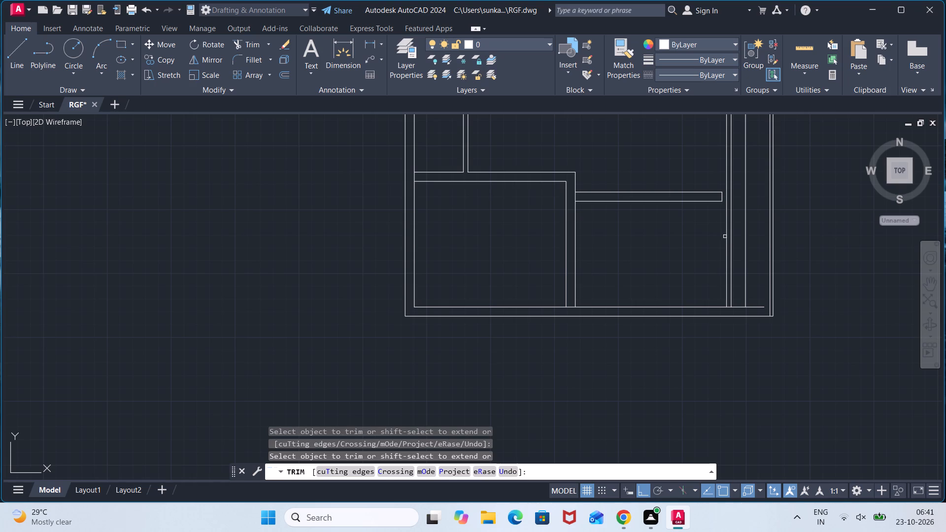
pyautogui.press('Escape')
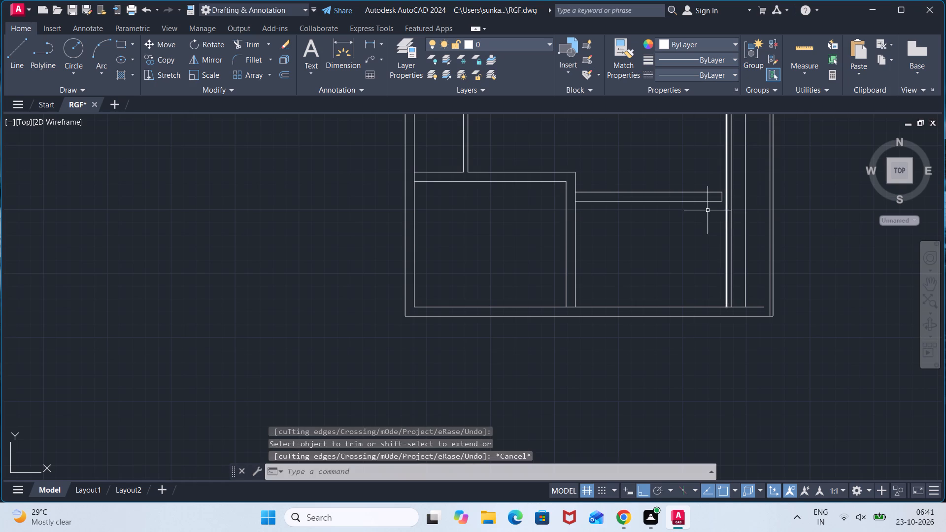
# Stretch both lines of the lower-right room's upper wall outward to the right exterior wall's new inner line.
pyautogui.scroll(3, 707, 206)
pyautogui.click(735, 188)
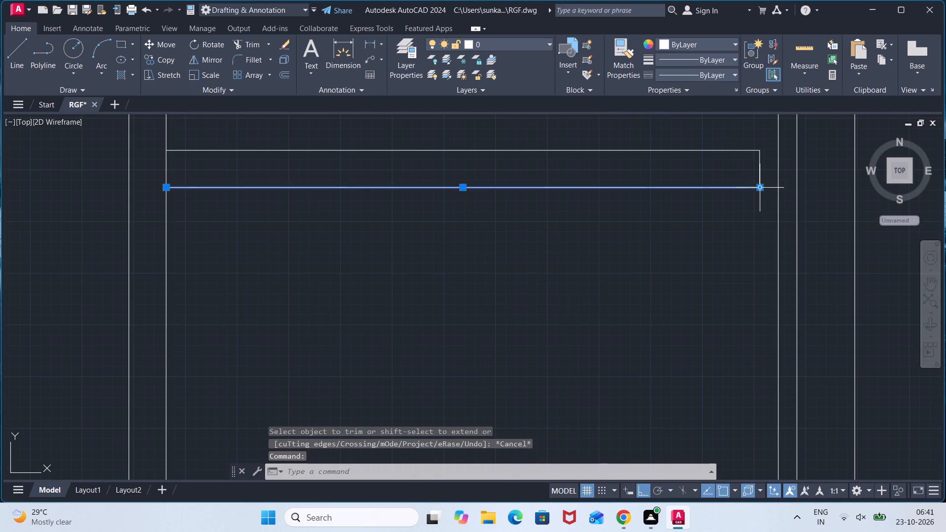
pyautogui.click(763, 189)
pyautogui.click(780, 191)
pyautogui.press('Escape')
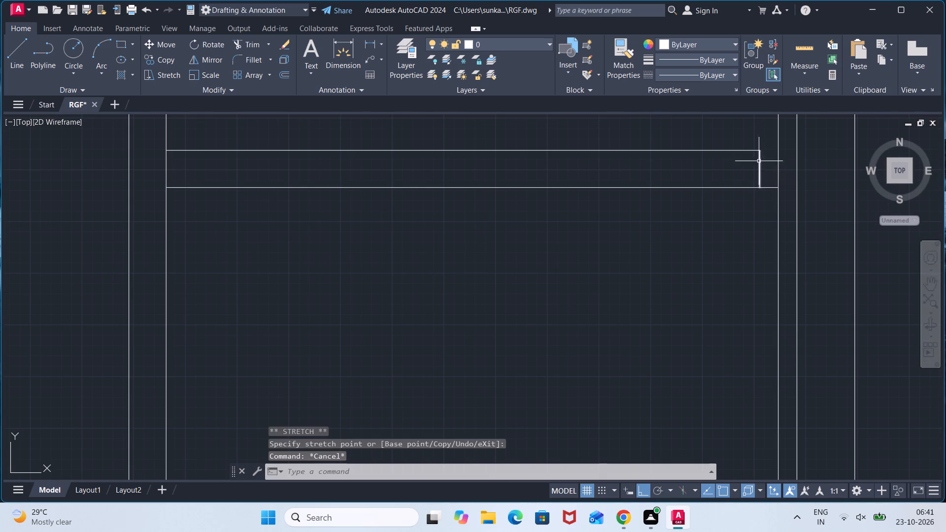
pyautogui.click(749, 150)
pyautogui.click(760, 150)
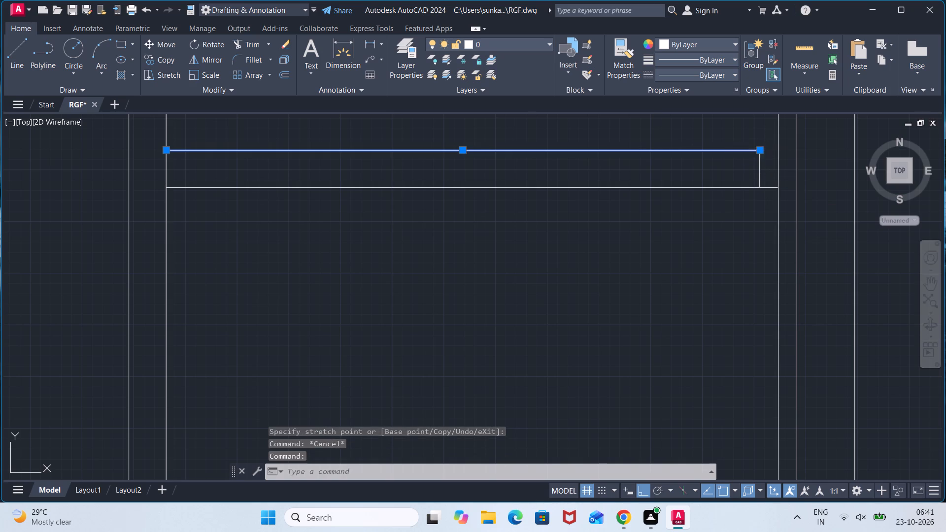
pyautogui.click(777, 153)
pyautogui.press('Escape')
# Delete the short leftover vertical segment between the two stretched wall lines.
pyautogui.click(764, 172)
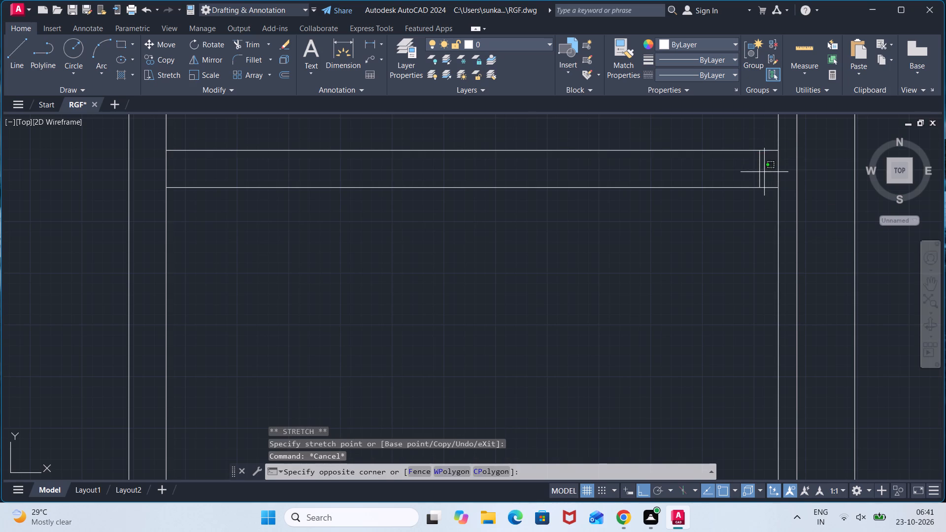
pyautogui.click(743, 176)
pyautogui.press('Delete')
# Offset the right exterior wall's inner line above the 4.5" partition 9' inward, into the room.
pyautogui.scroll(-1, 762, 187)
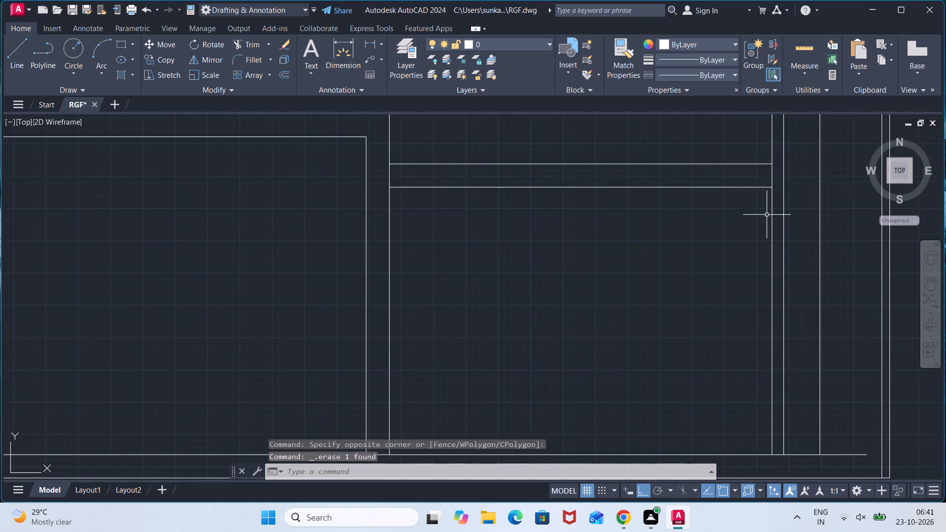
pyautogui.scroll(-2, 767, 218)
pyautogui.moveTo(759, 214); pyautogui.dragTo(735, 332, button='middle')
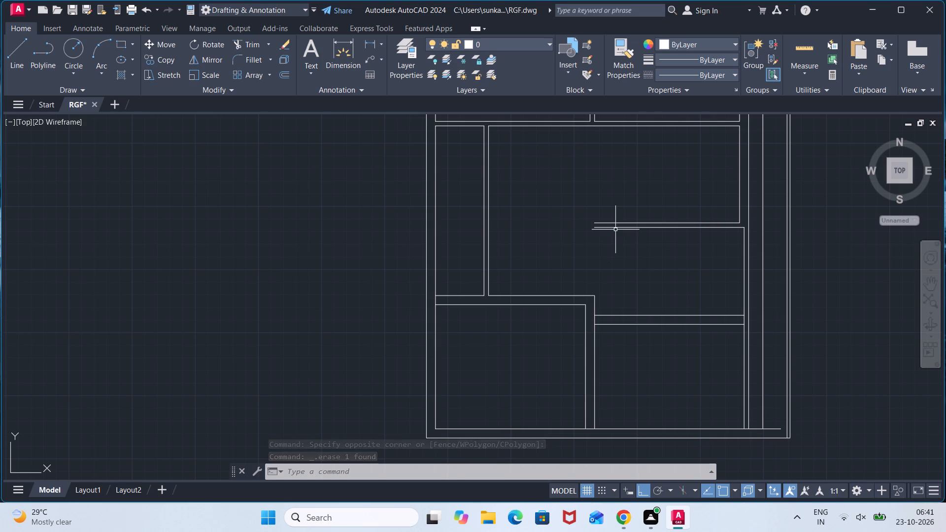
pyautogui.press('o')
pyautogui.press('Return')
pyautogui.write("9'")
pyautogui.press('Return')
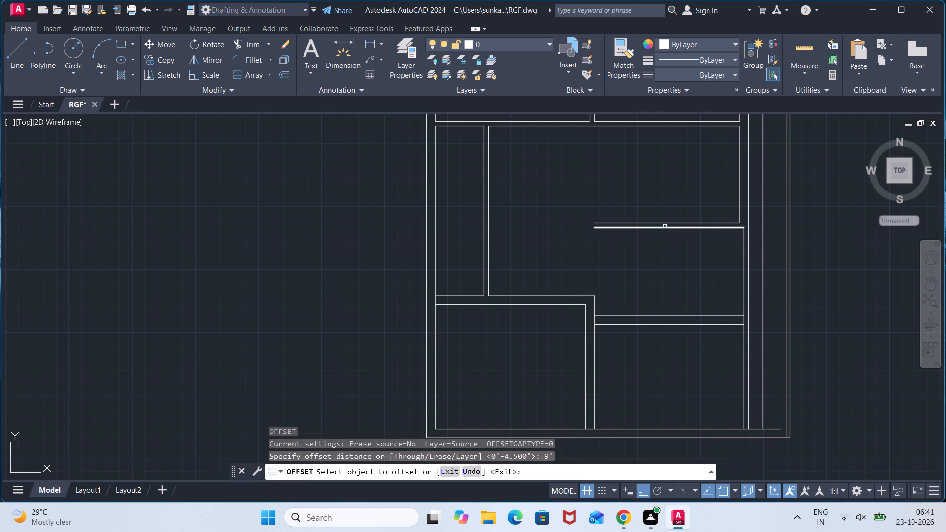
pyautogui.click(739, 184)
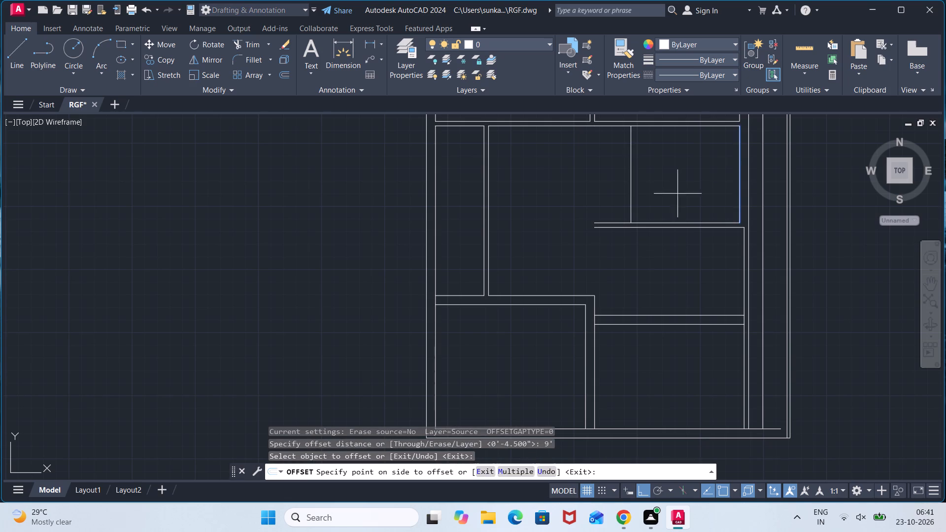
pyautogui.click(644, 199)
pyautogui.press('Escape')
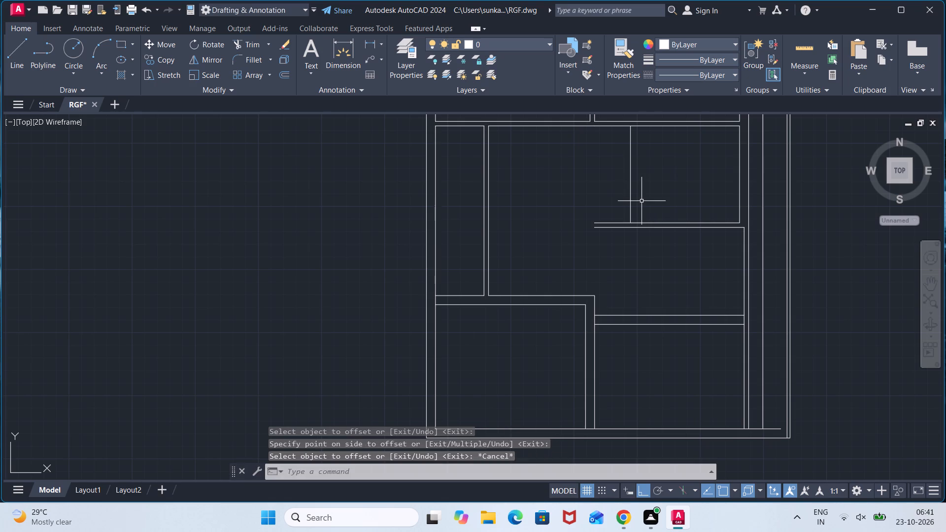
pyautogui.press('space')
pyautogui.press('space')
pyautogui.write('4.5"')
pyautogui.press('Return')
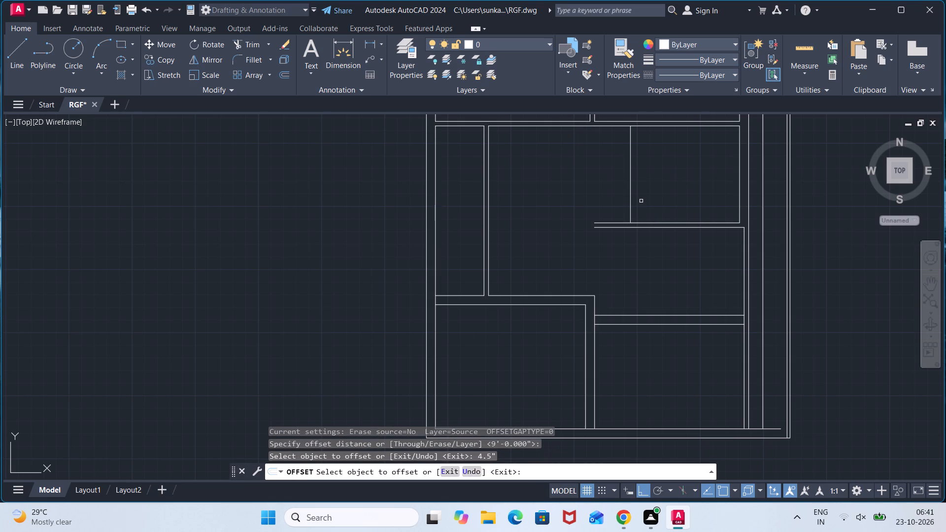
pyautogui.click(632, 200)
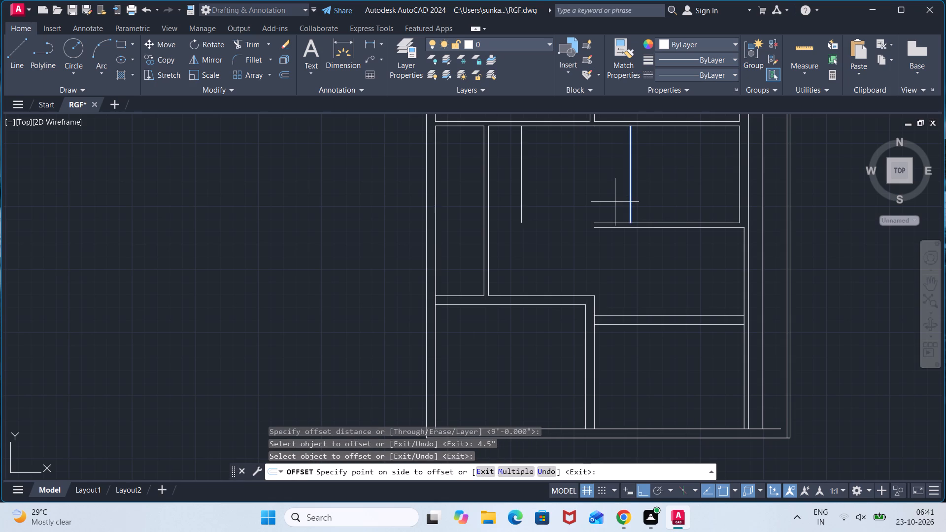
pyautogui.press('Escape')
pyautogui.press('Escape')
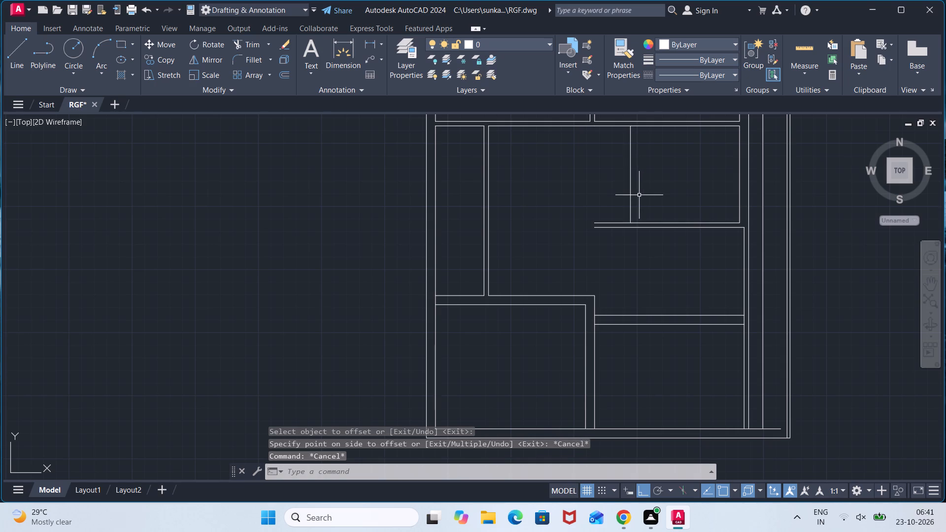
# Offset the new vertical line 4.5" to its left to form a 4.5" partition.
pyautogui.press('o')
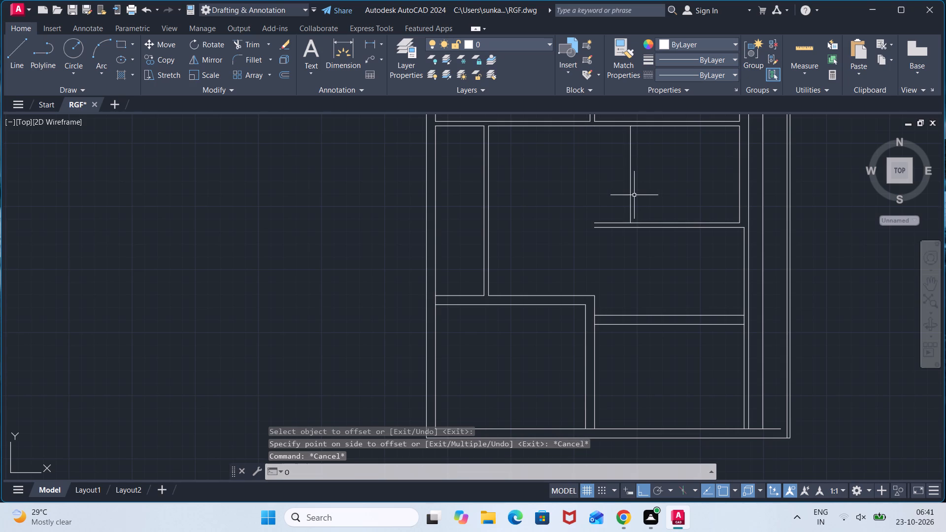
pyautogui.press('Return')
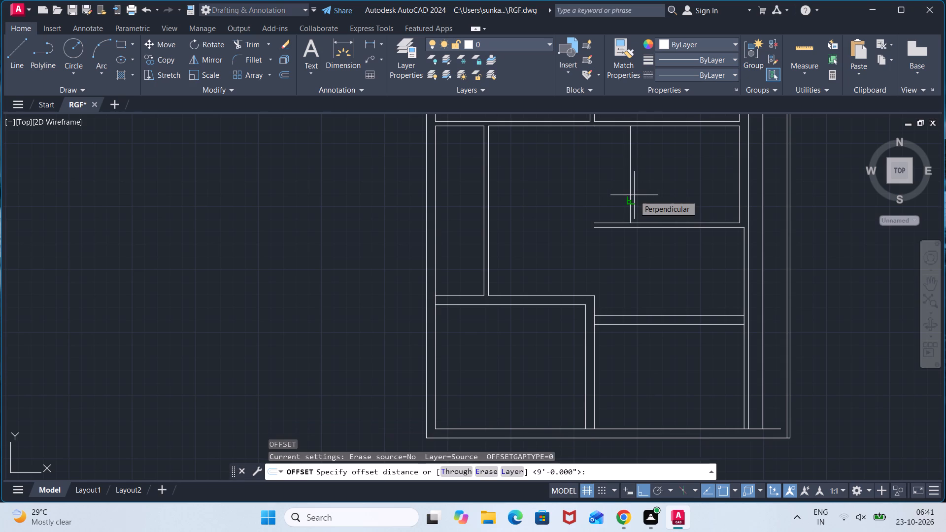
pyautogui.write('4.5"')
pyautogui.press('Return')
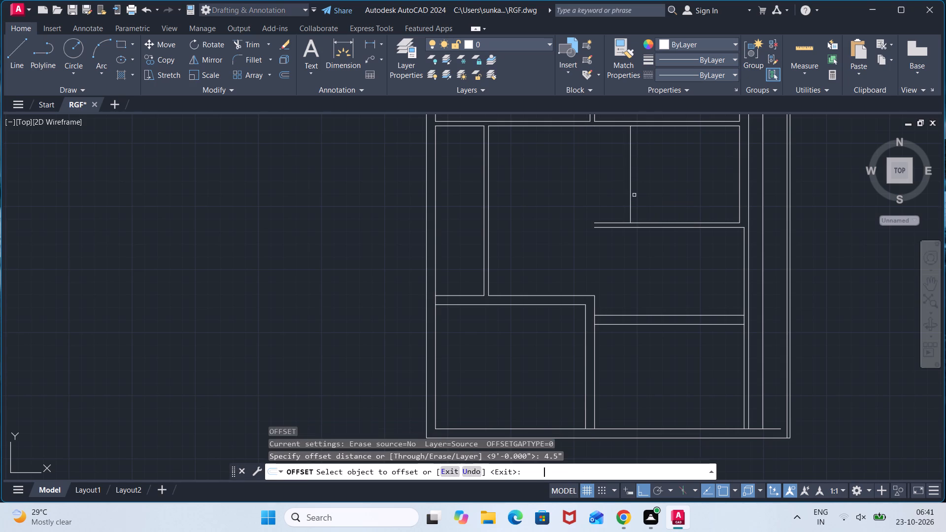
pyautogui.click(631, 191)
pyautogui.click(603, 196)
pyautogui.press('Escape')
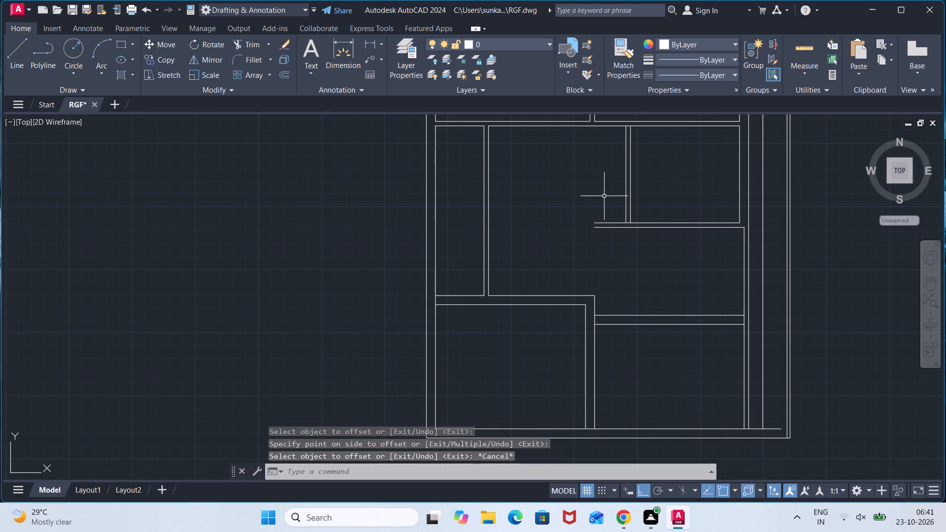
# Stretch the lower end of the vertical partition's left line down to the horizontal partition's lower line.
pyautogui.click(627, 212)
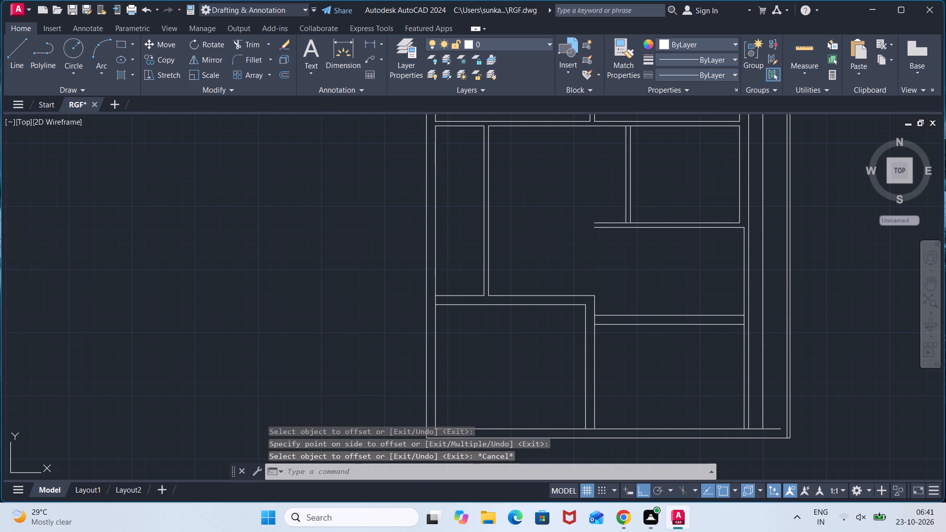
pyautogui.click(627, 224)
pyautogui.click(627, 231)
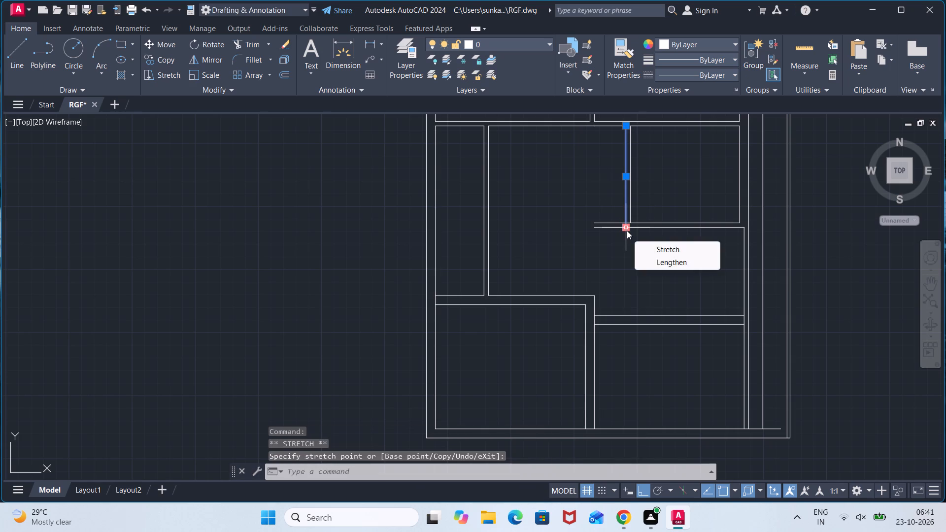
pyautogui.press('Escape')
pyautogui.press('Escape')
# Trim the horizontal 4.5" partition's lines at the vertical partition to form a clean lower-left corner.
pyautogui.write('TR')
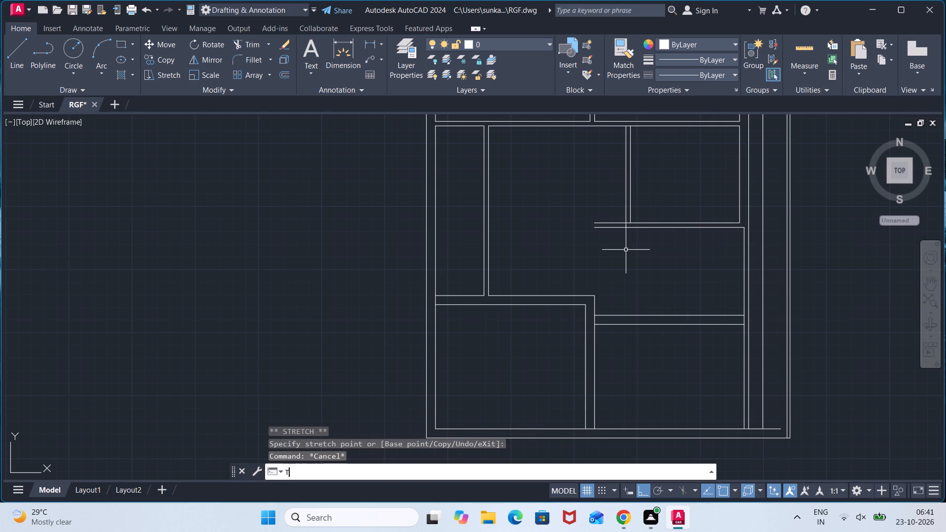
pyautogui.press('Return')
pyautogui.click(617, 232)
pyautogui.click(614, 201)
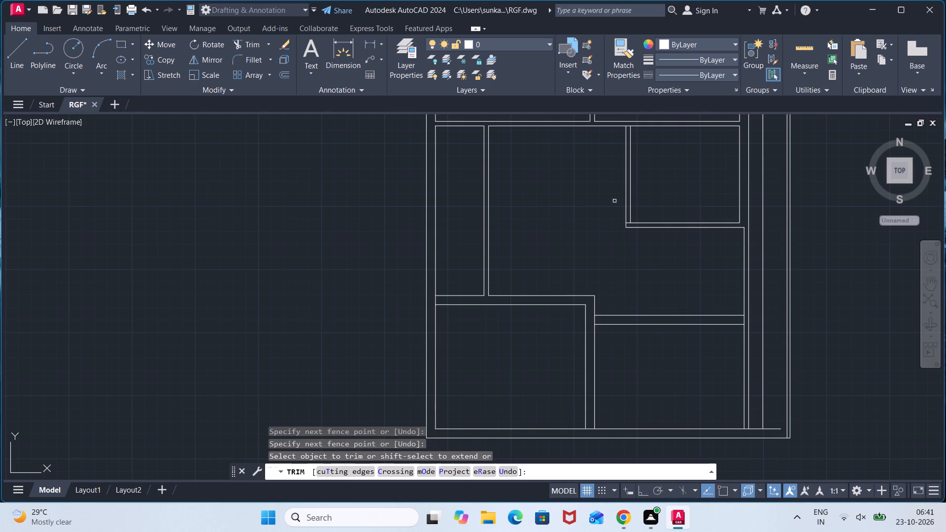
pyautogui.scroll(3, 625, 227)
pyautogui.click(626, 219)
pyautogui.click(628, 198)
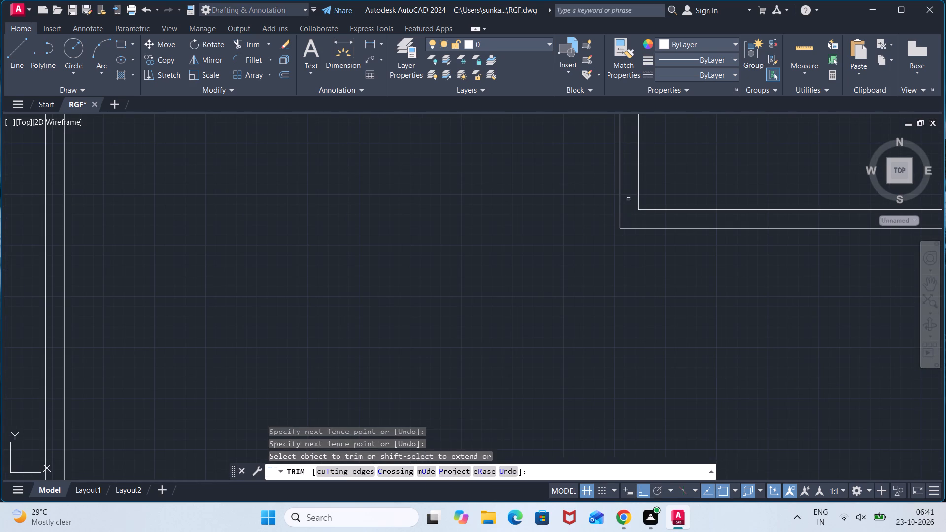
# Trim the wall line across the tops of the new 4.5" vertical partition and the vertical partition between the upper rooms.
pyautogui.scroll(-2, 759, 371)
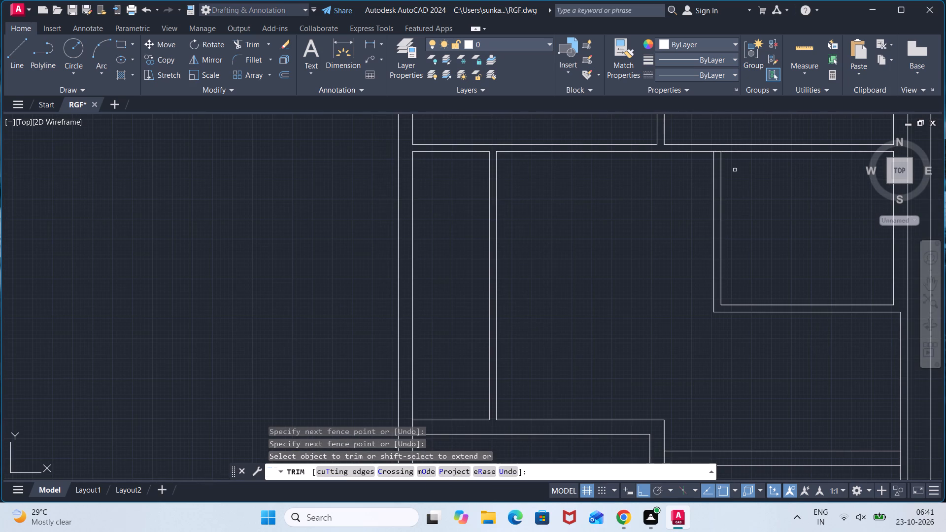
pyautogui.scroll(2, 720, 149)
pyautogui.click(710, 151)
pyautogui.click(713, 167)
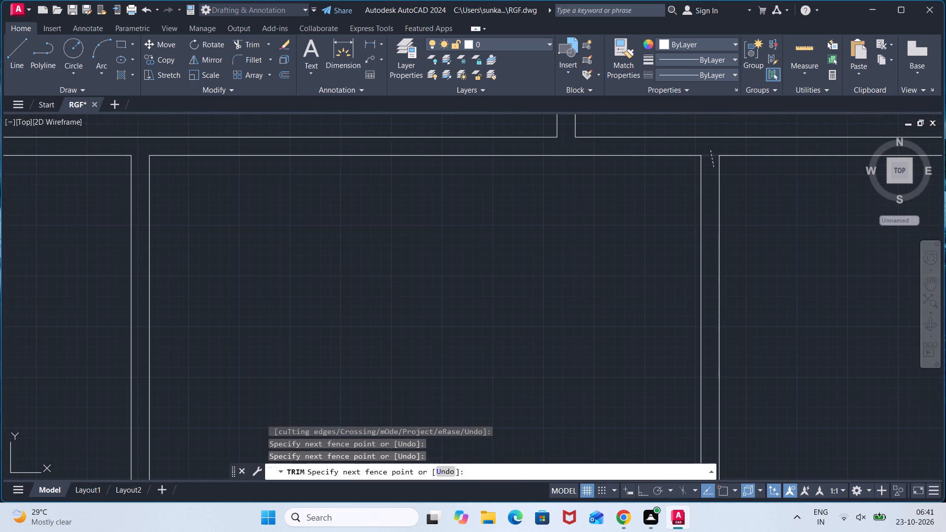
pyautogui.scroll(-3, 584, 287)
pyautogui.scroll(-1, 548, 318)
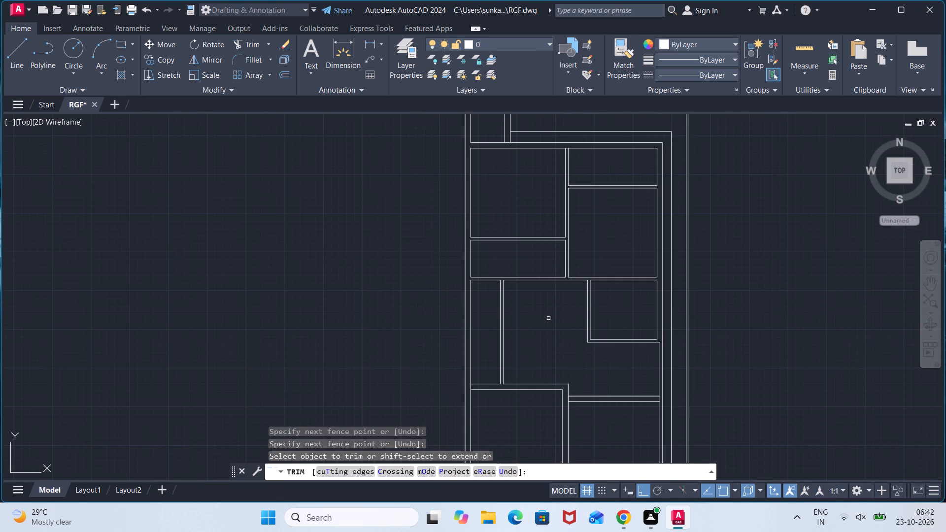
pyautogui.moveTo(548, 318); pyautogui.dragTo(551, 340, button='middle')
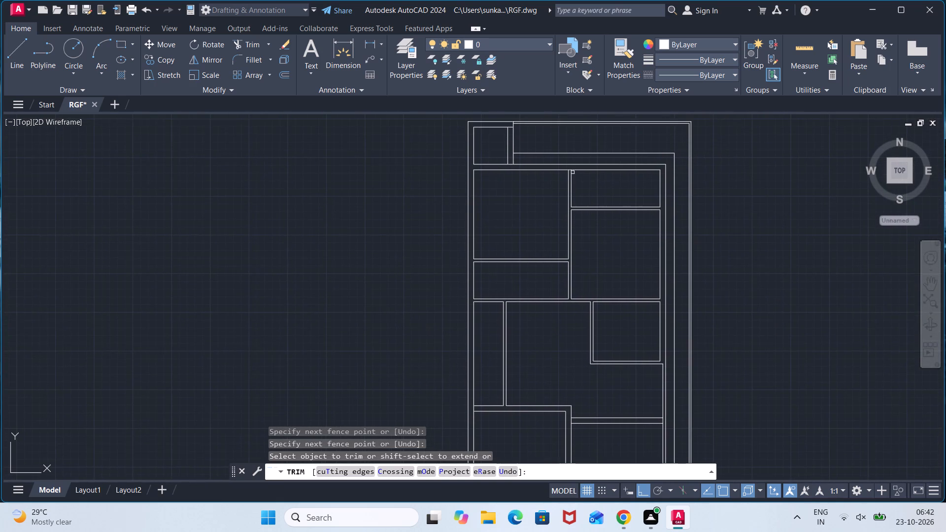
pyautogui.scroll(3, 580, 123)
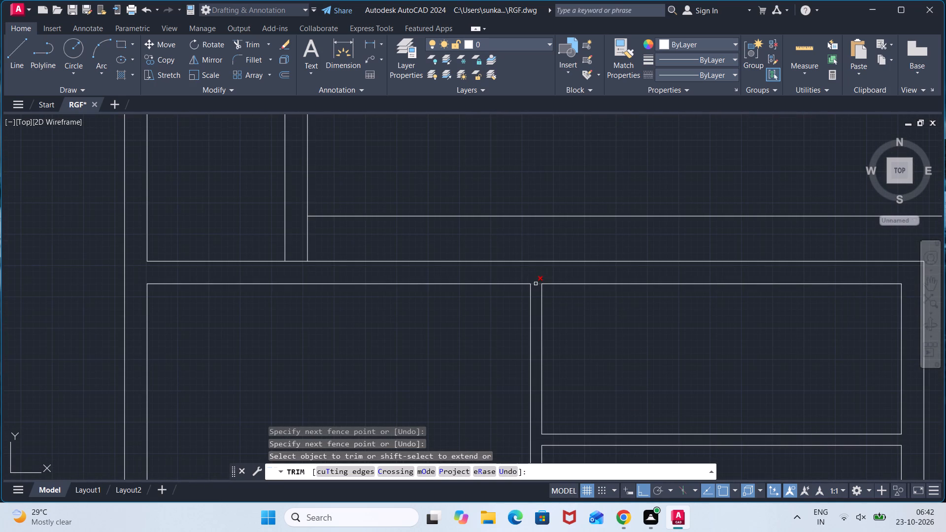
pyautogui.click(536, 284)
# Trim the right wall's inset vertical line below the lower right horizontal 9" wall.
pyautogui.scroll(-2, 662, 383)
pyautogui.moveTo(676, 391); pyautogui.dragTo(594, 105, button='middle')
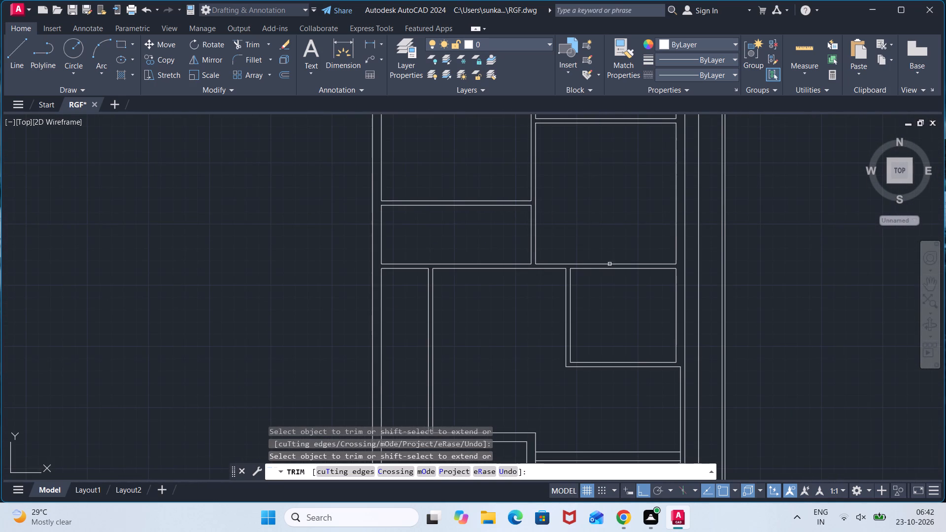
pyautogui.moveTo(595, 389); pyautogui.dragTo(501, 197, button='middle')
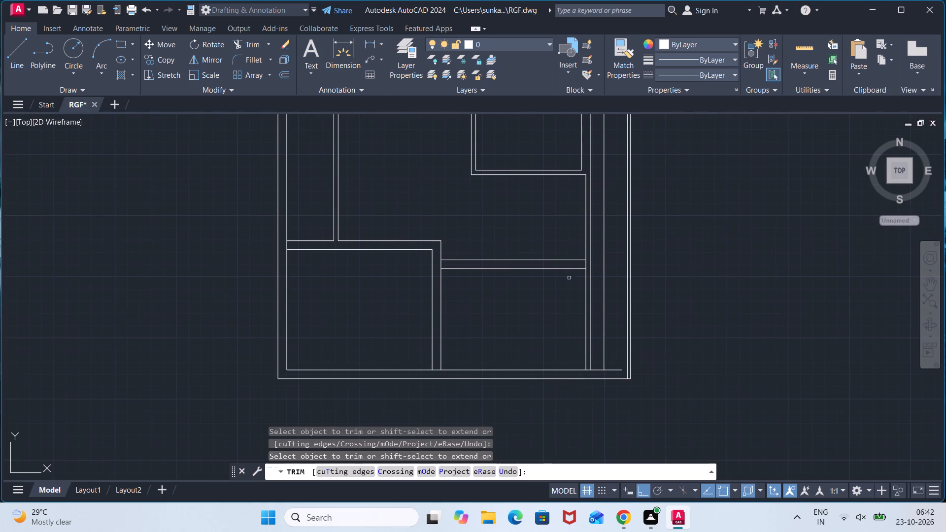
pyautogui.click(584, 303)
pyautogui.press('Escape')
# Stretch the right end of the horizontal 9" wall's lower line to the right exterior wall's inner line.
pyautogui.scroll(2, 583, 273)
pyautogui.click(583, 263)
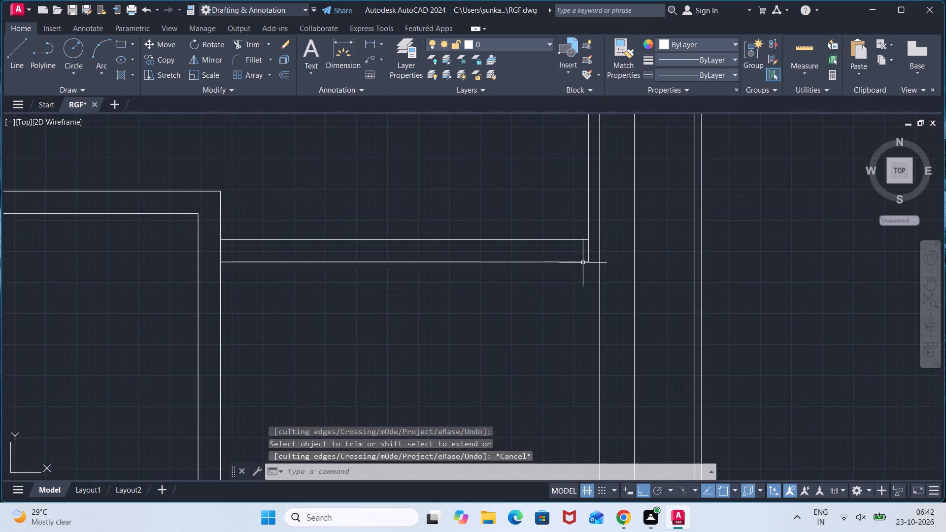
pyautogui.click(588, 260)
pyautogui.click(597, 259)
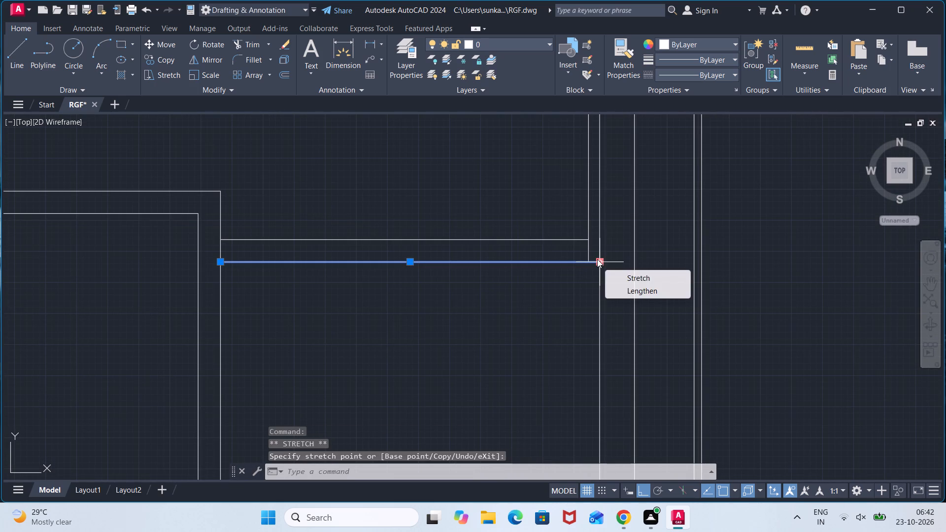
pyautogui.press('Escape')
pyautogui.press('Escape')
# Trim the short vertical segment between the horizontal 9" wall's two lines at its right end.
pyautogui.scroll(-1, 525, 306)
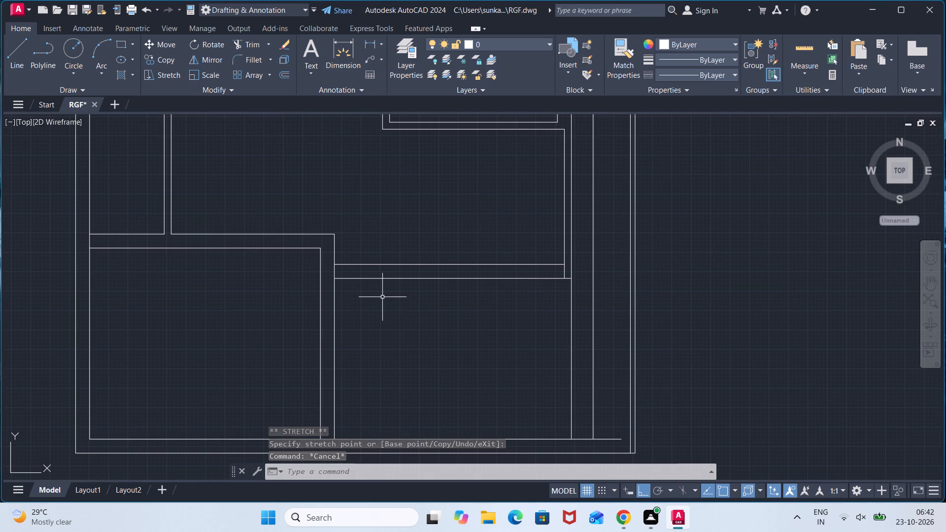
pyautogui.write('TR')
pyautogui.press('Return')
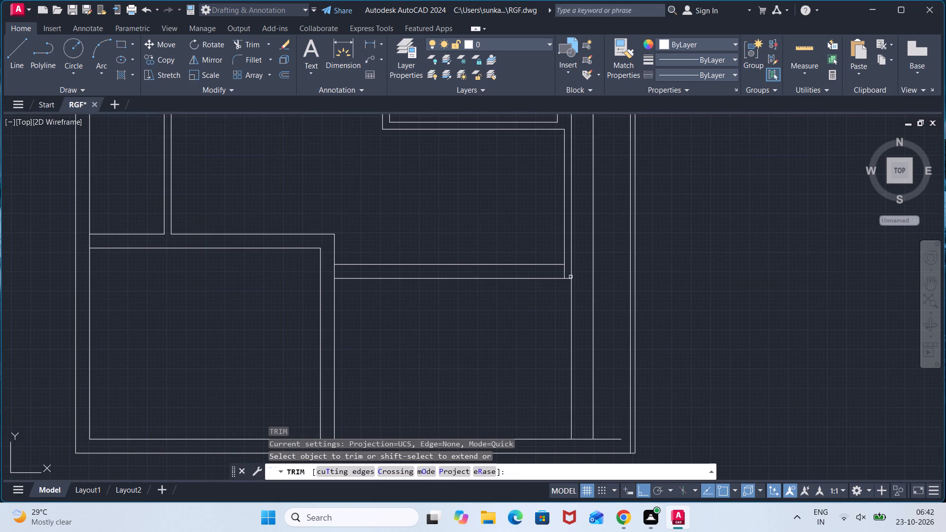
pyautogui.click(565, 272)
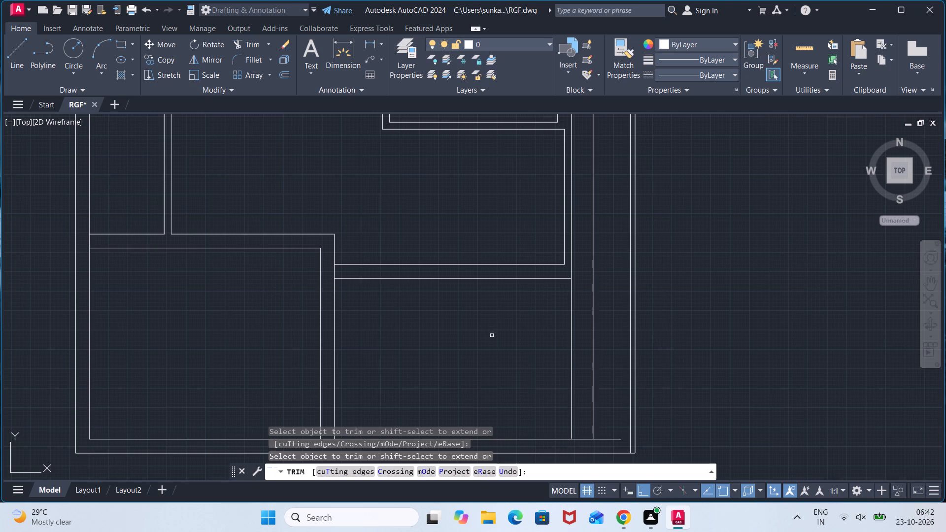
pyautogui.scroll(-1, 445, 318)
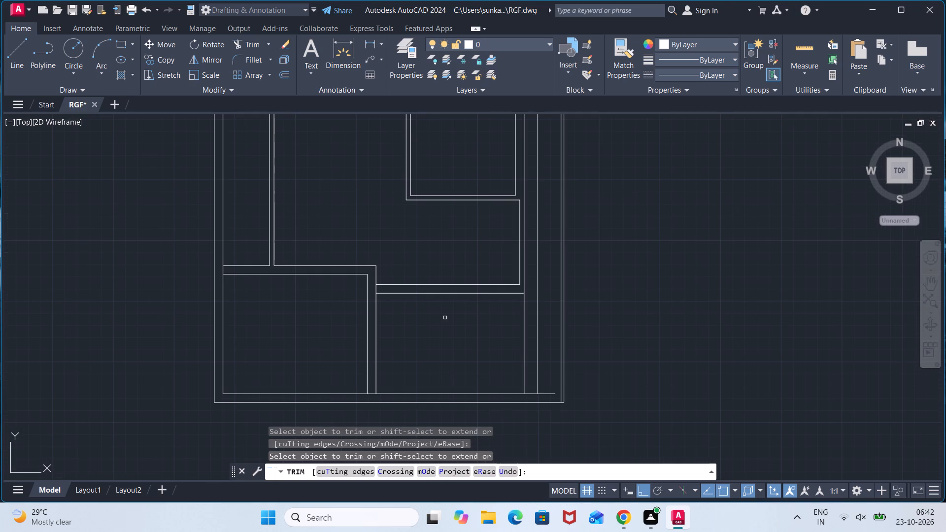
pyautogui.press('Escape')
pyautogui.press('Escape')
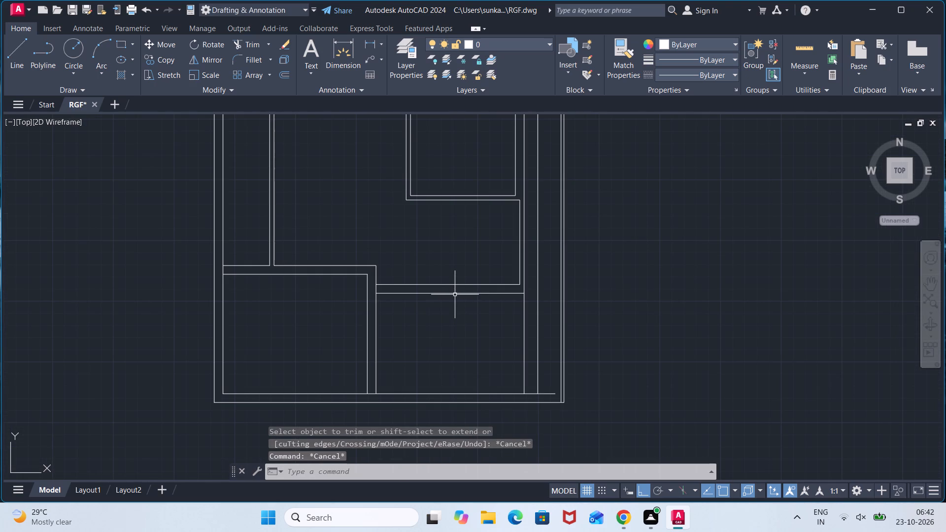
# Load the ACAD_ISO02W100 ISO dash linetype into the drawing.
pyautogui.click(733, 72)
pyautogui.click(688, 129)
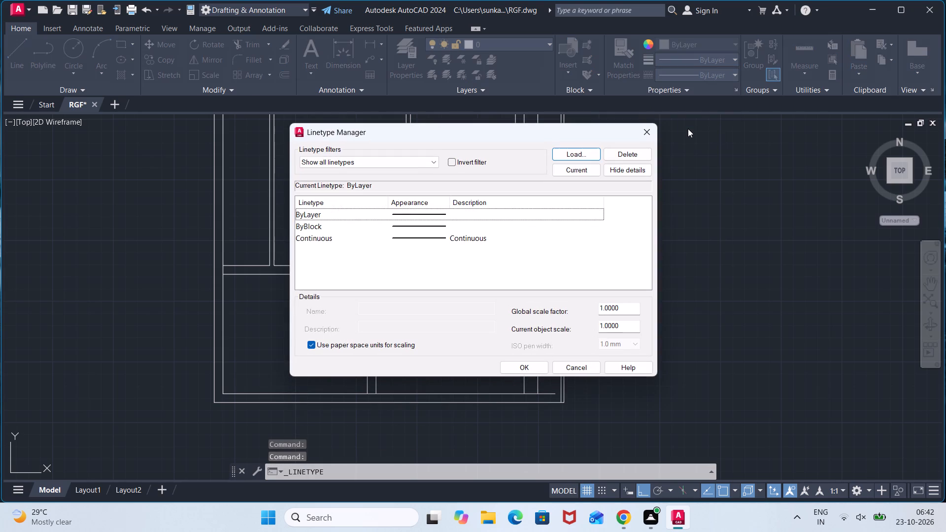
pyautogui.click(570, 155)
pyautogui.click(507, 234)
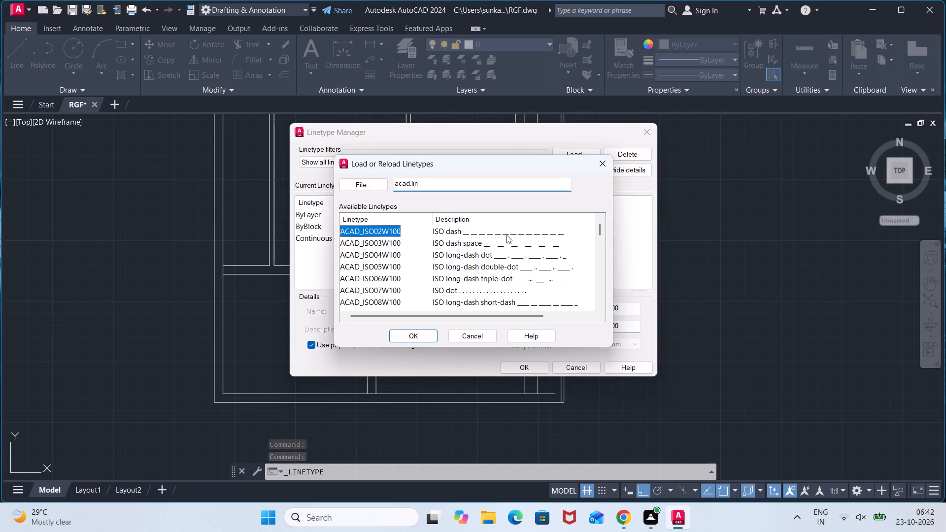
pyautogui.click(420, 335)
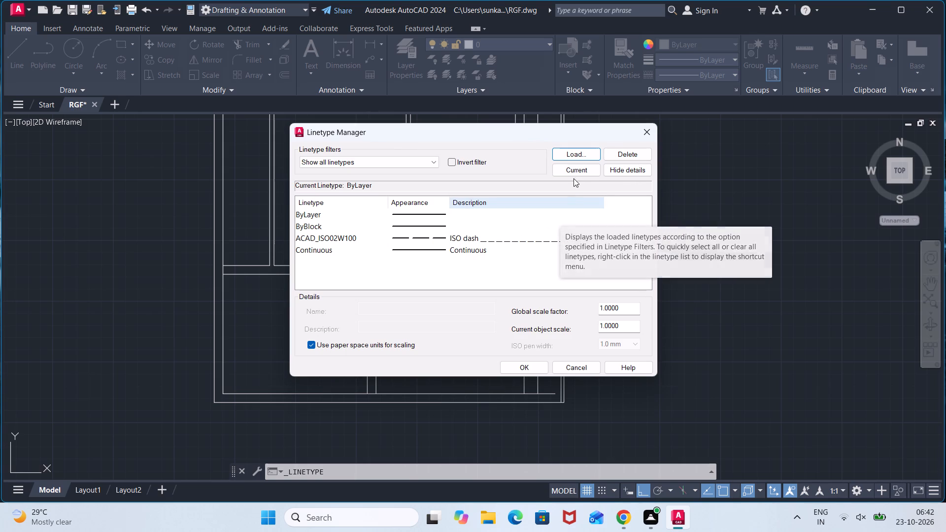
pyautogui.click(528, 367)
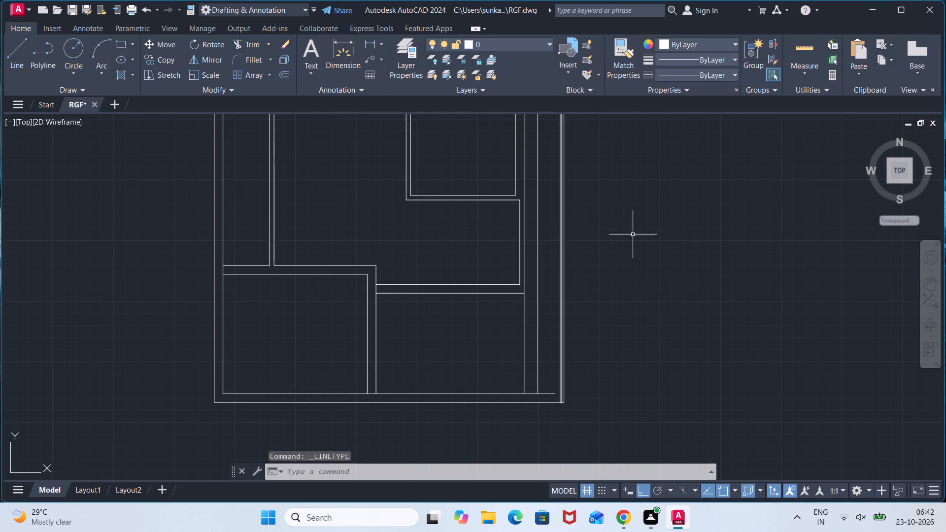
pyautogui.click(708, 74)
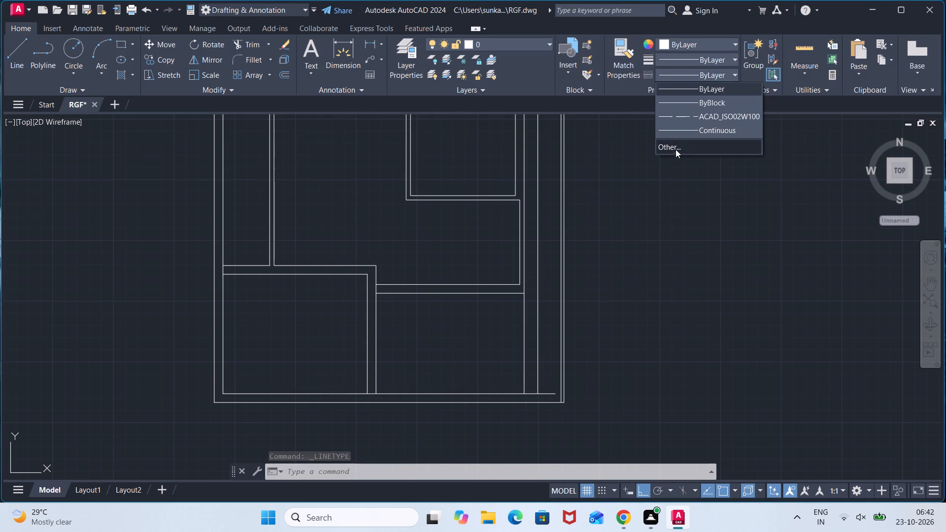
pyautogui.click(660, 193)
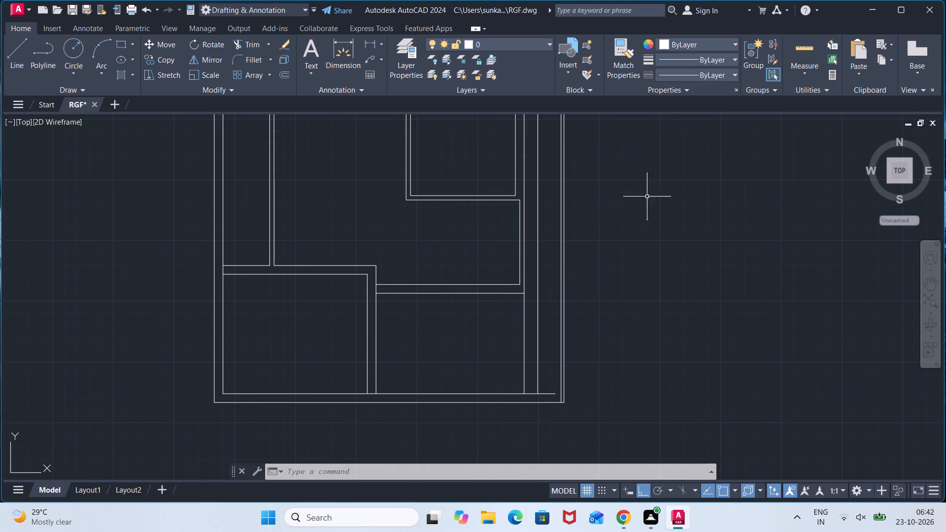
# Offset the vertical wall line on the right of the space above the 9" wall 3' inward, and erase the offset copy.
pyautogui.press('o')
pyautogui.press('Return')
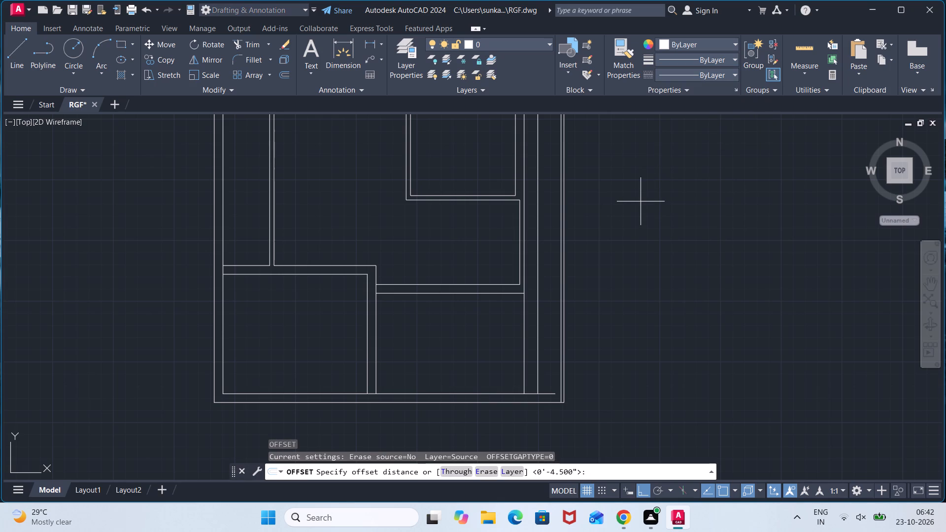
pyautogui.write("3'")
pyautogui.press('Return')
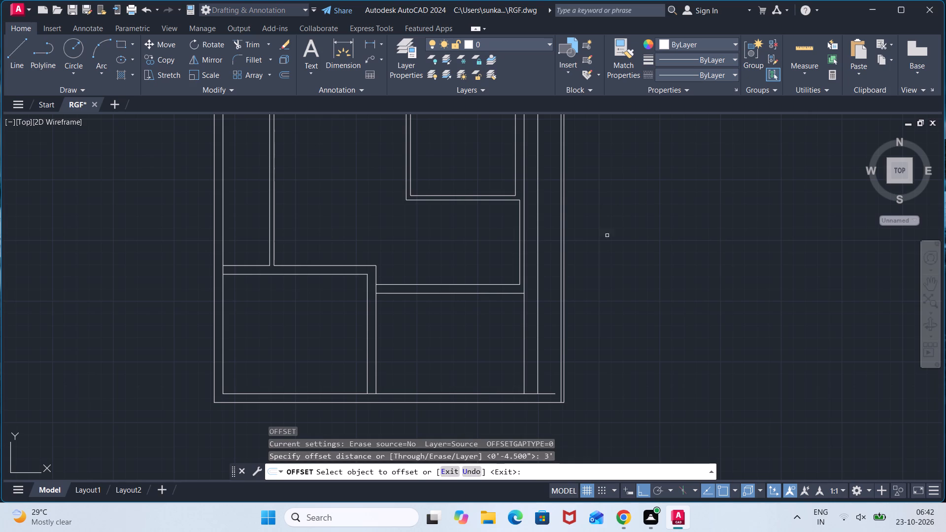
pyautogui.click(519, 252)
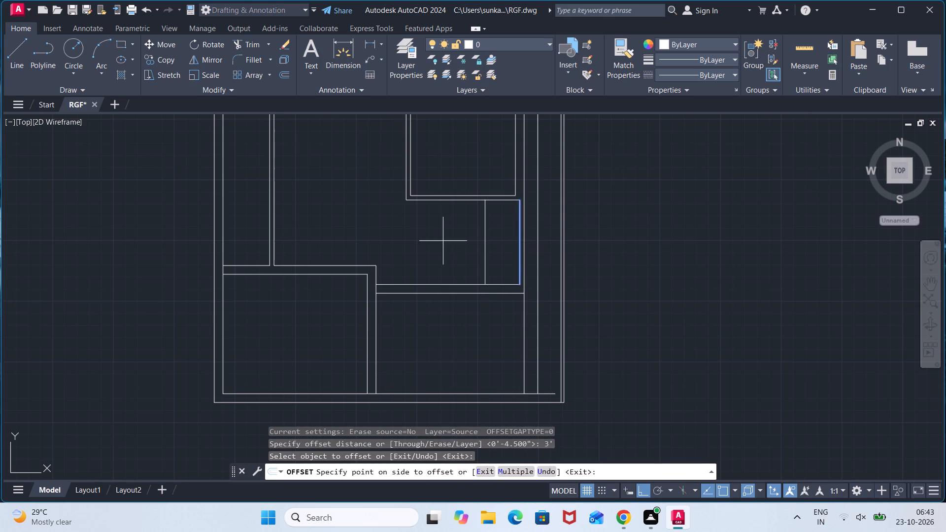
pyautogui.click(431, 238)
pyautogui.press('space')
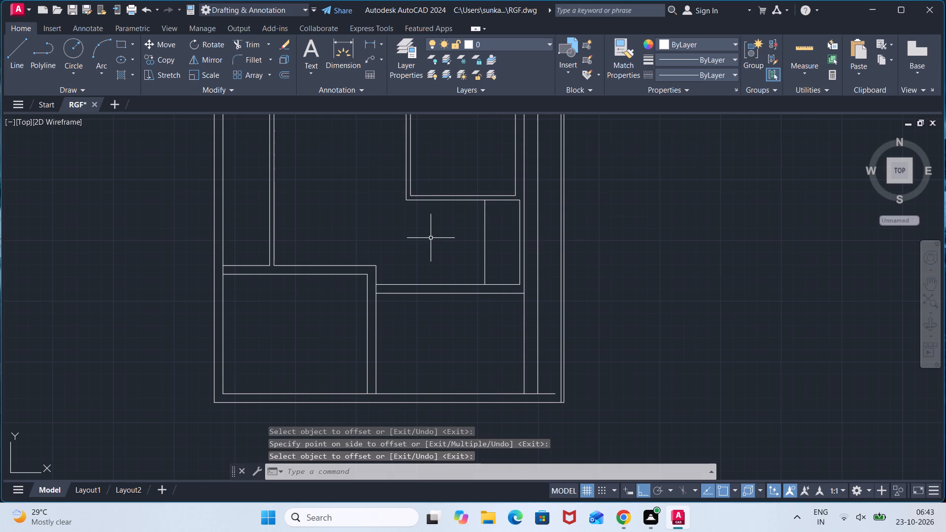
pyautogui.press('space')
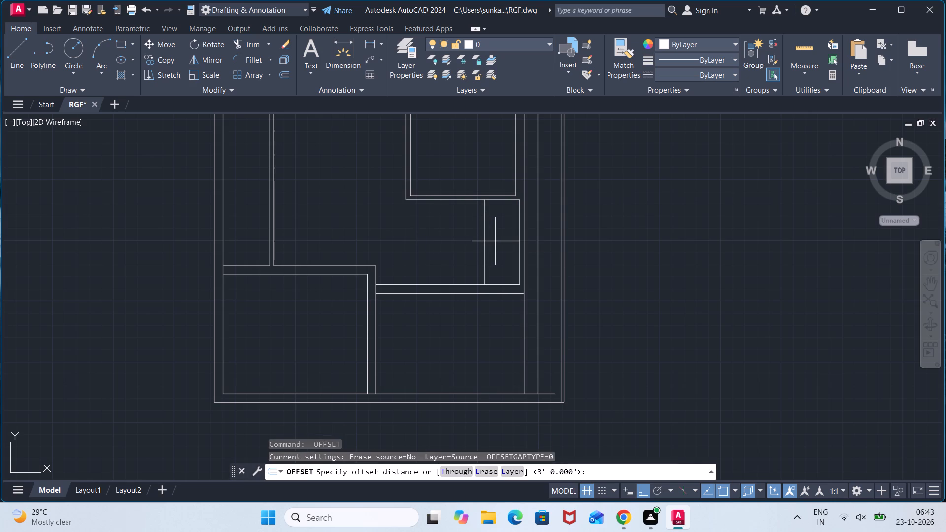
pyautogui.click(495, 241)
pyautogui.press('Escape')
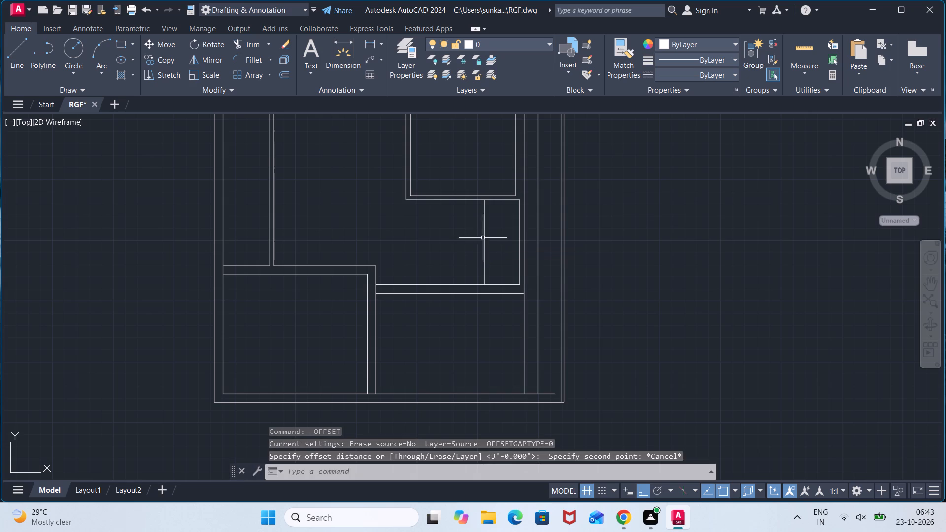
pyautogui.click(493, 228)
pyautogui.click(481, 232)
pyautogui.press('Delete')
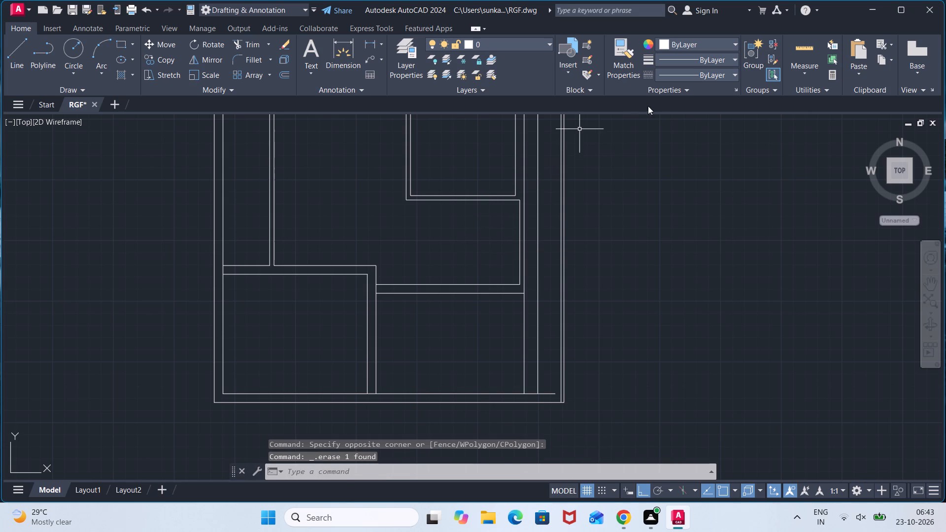
# Set the current linetype to ACAD_ISO02W100.
pyautogui.click(733, 73)
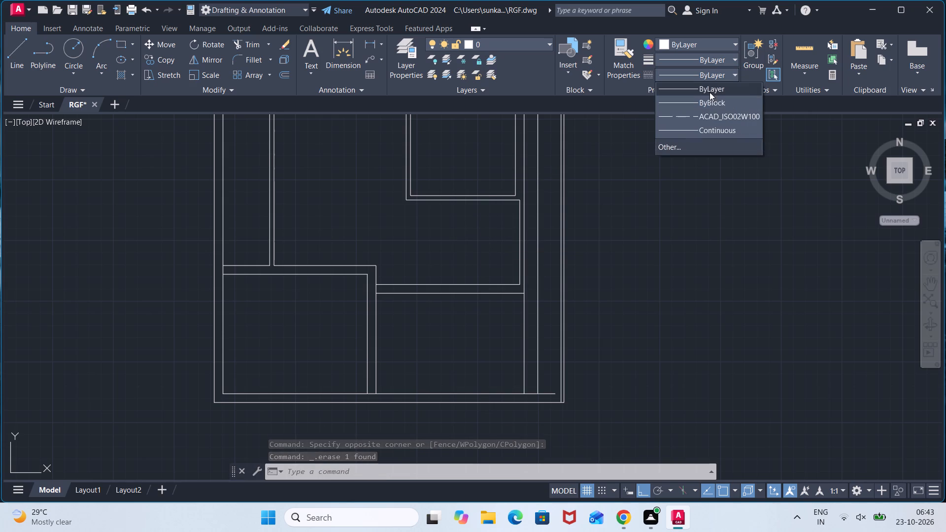
pyautogui.click(700, 113)
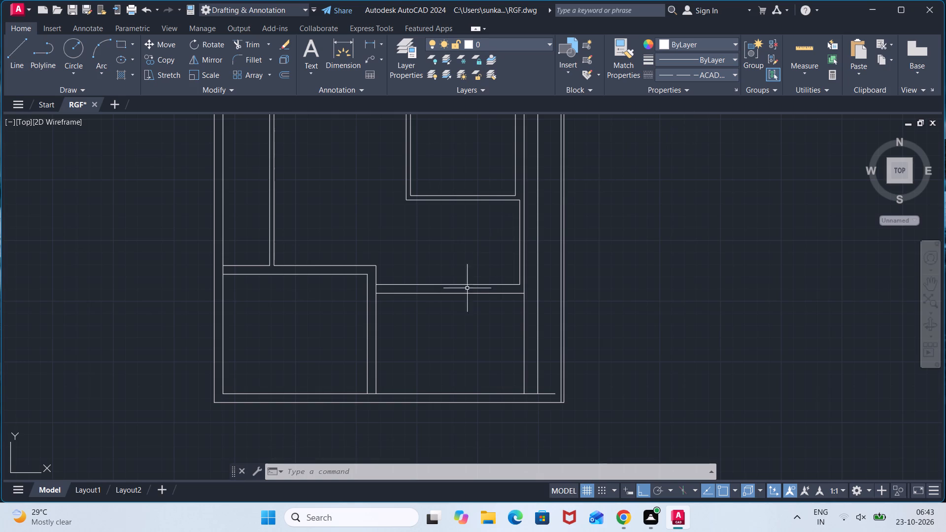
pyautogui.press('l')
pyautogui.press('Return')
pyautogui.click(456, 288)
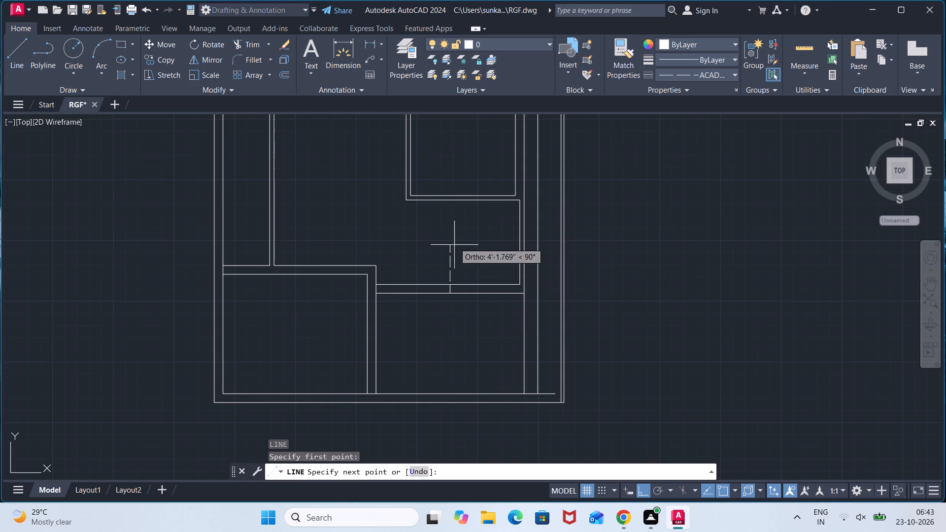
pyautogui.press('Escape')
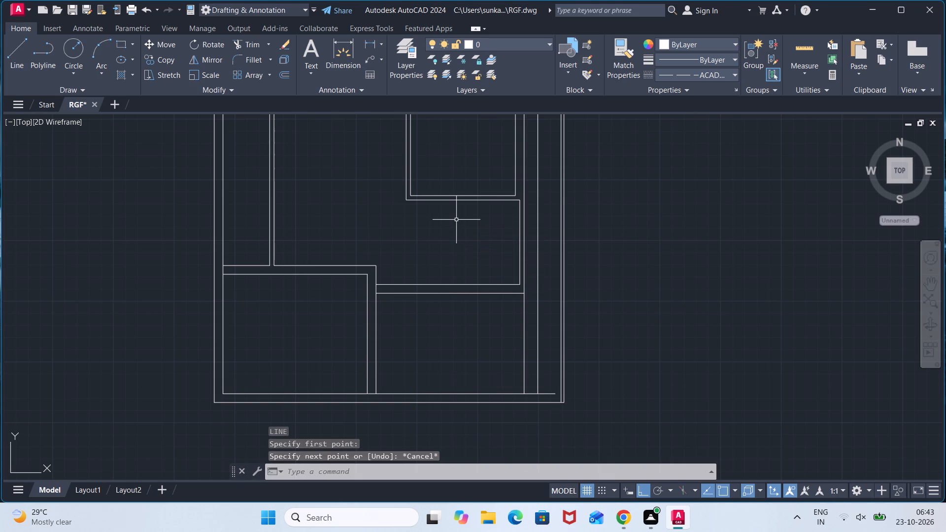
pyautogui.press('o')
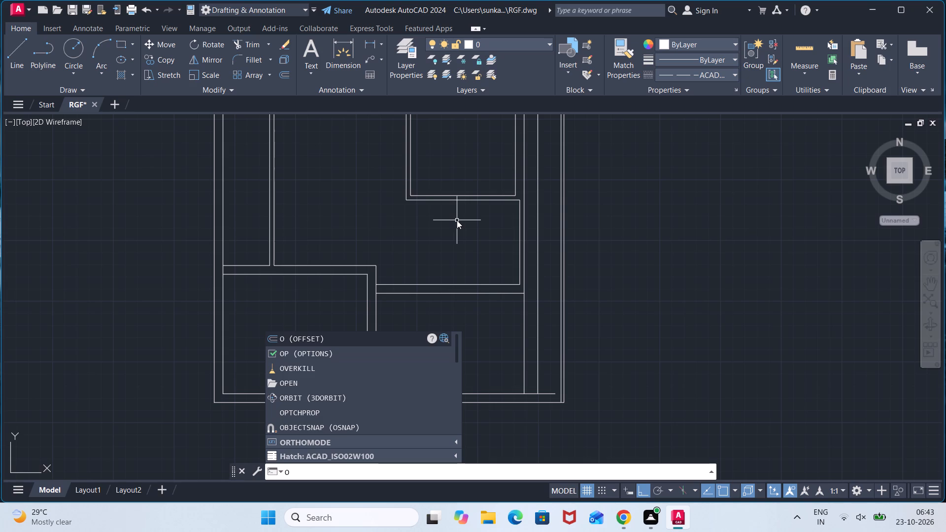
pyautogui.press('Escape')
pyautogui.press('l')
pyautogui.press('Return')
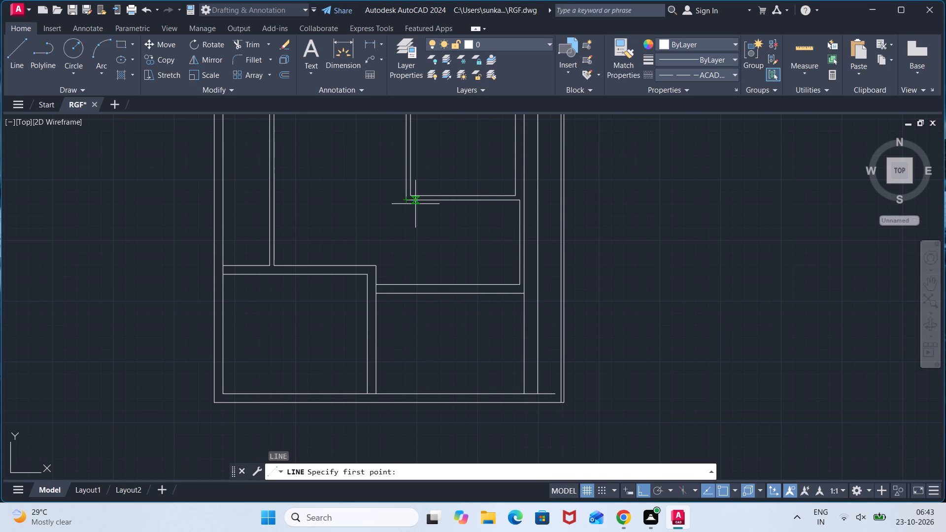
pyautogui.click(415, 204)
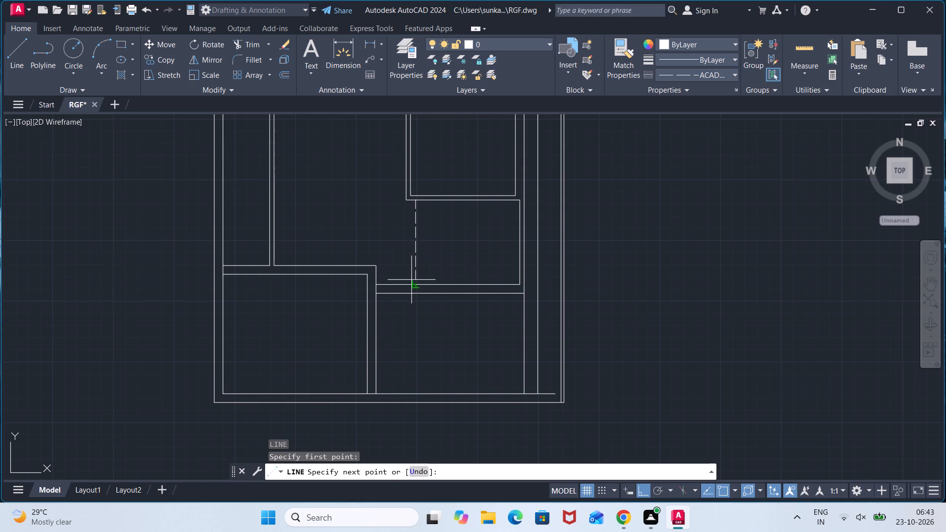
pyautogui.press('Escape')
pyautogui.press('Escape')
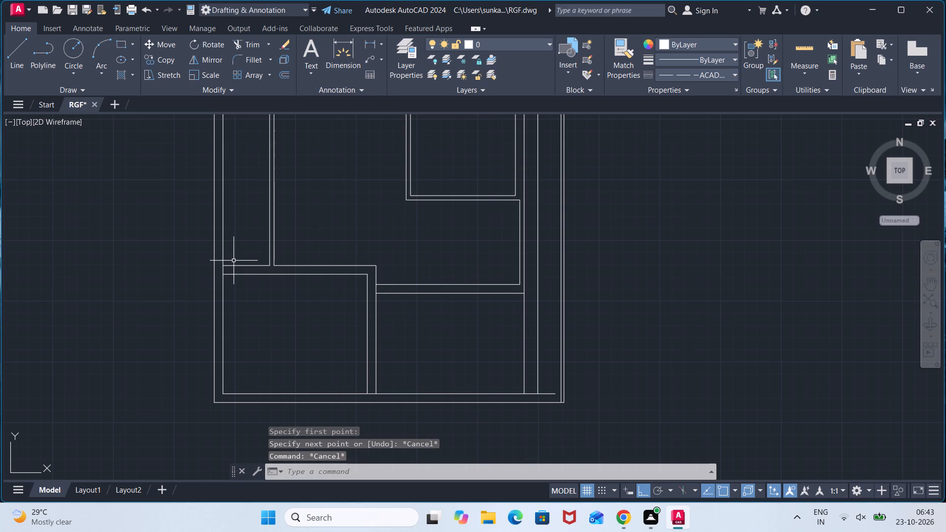
# Trim the outer left wall's inner line between the two lines of the horizontal 9" wall that meets it.
pyautogui.write('TR')
pyautogui.press('Return')
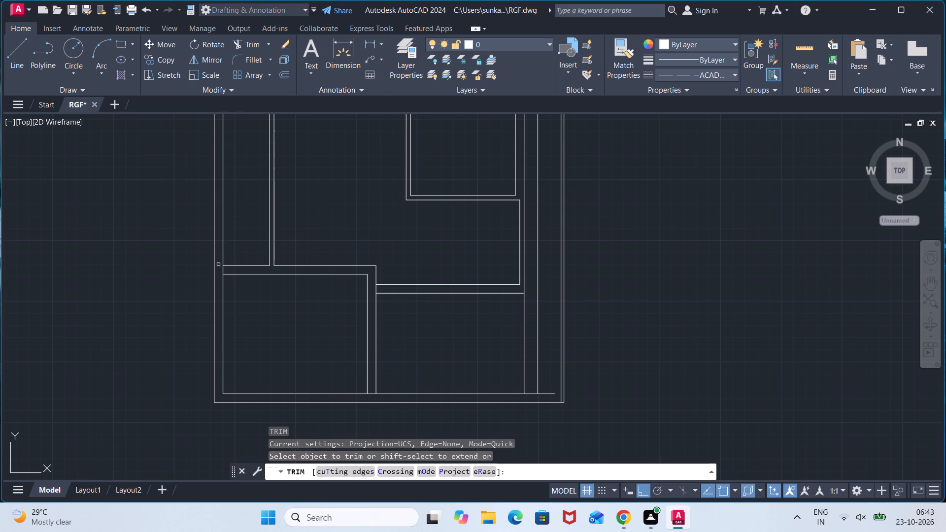
pyautogui.click(222, 268)
pyautogui.press('Escape')
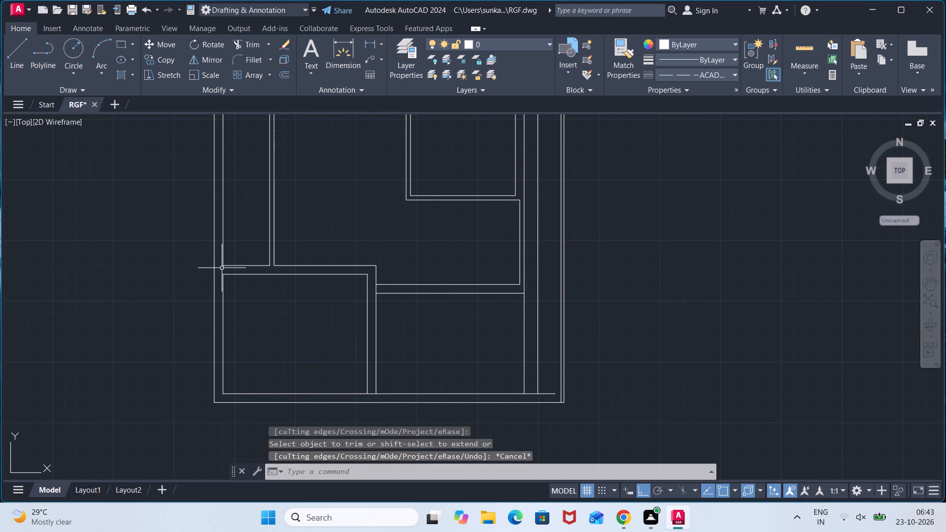
# Offset the lower-left room's left wall line 10' inward to the right.
pyautogui.press('o')
pyautogui.press('Return')
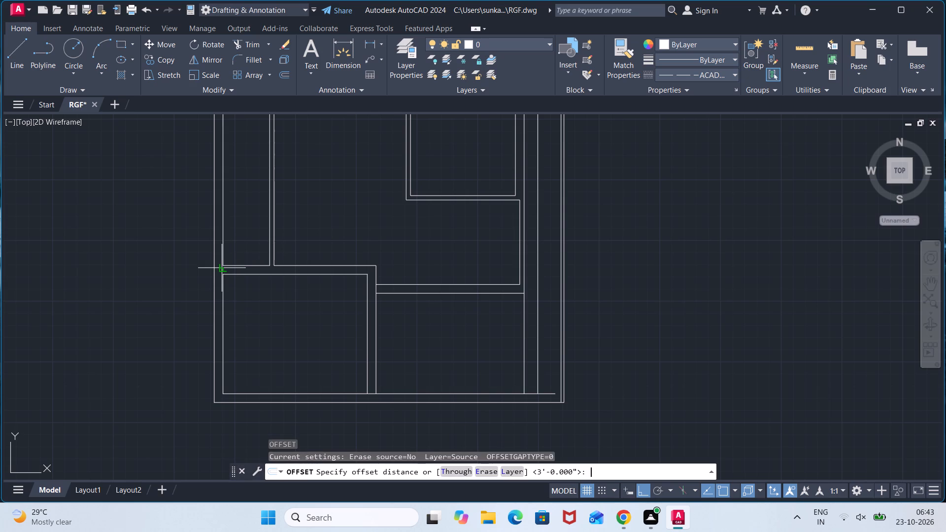
pyautogui.write("10'")
pyautogui.press('Return')
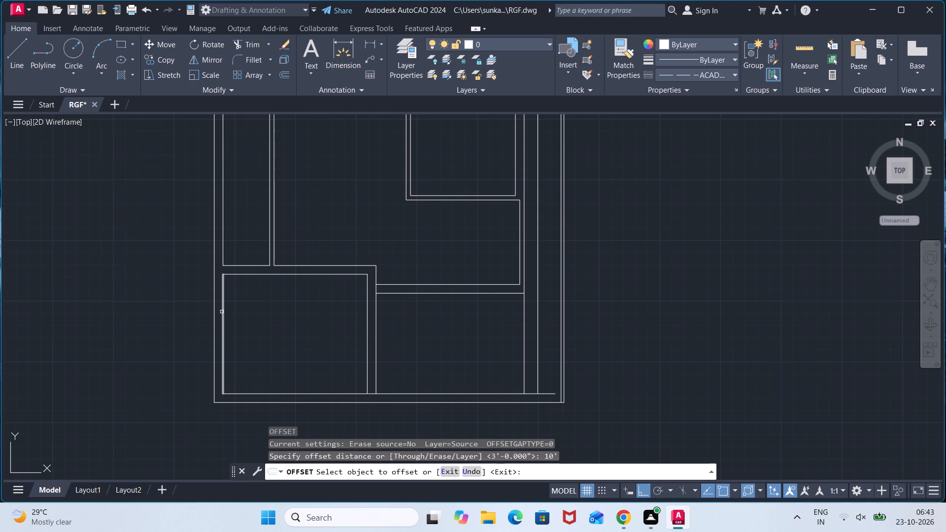
pyautogui.click(223, 316)
pyautogui.click(314, 325)
pyautogui.press('space')
# Offset the new vertical line in the lower-left room 9" to the right to form a wall.
pyautogui.press('space')
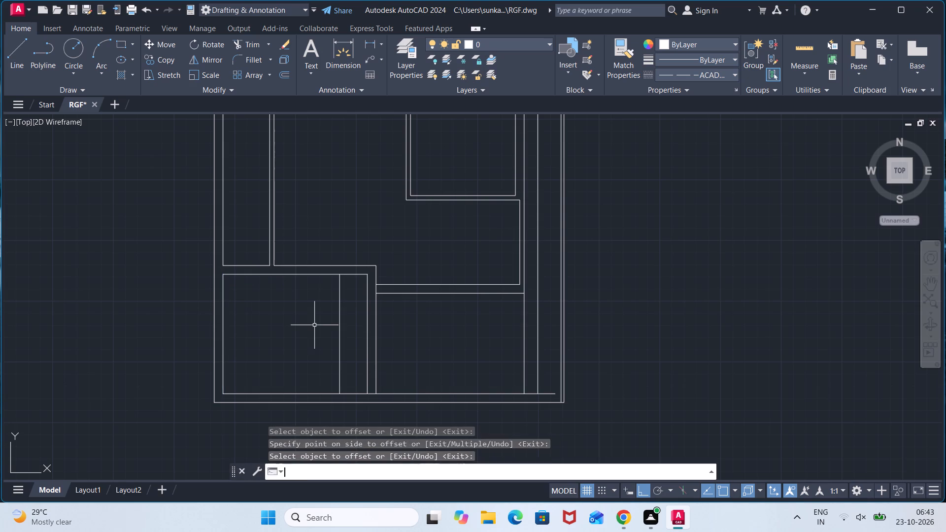
pyautogui.write('9"')
pyautogui.press('Return')
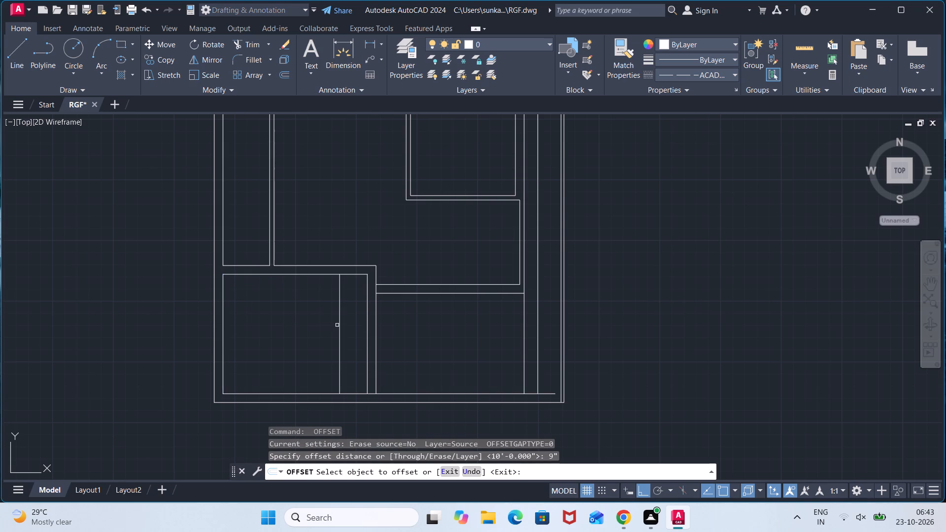
pyautogui.click(338, 324)
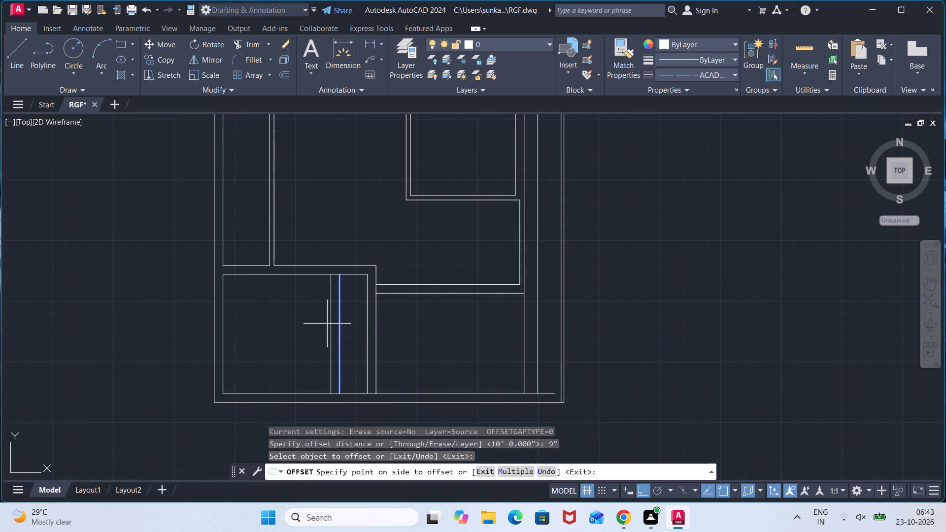
pyautogui.click(348, 324)
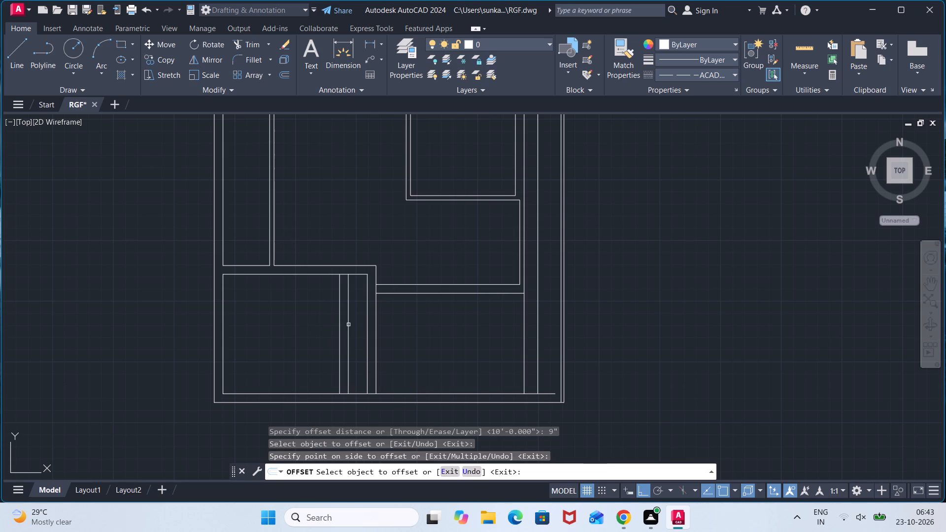
pyautogui.press('Escape')
# Stretch the upper end of the new wall's right line to the upper line of the horizontal wall above the room.
pyautogui.click(348, 317)
pyautogui.click(346, 272)
pyautogui.click(346, 264)
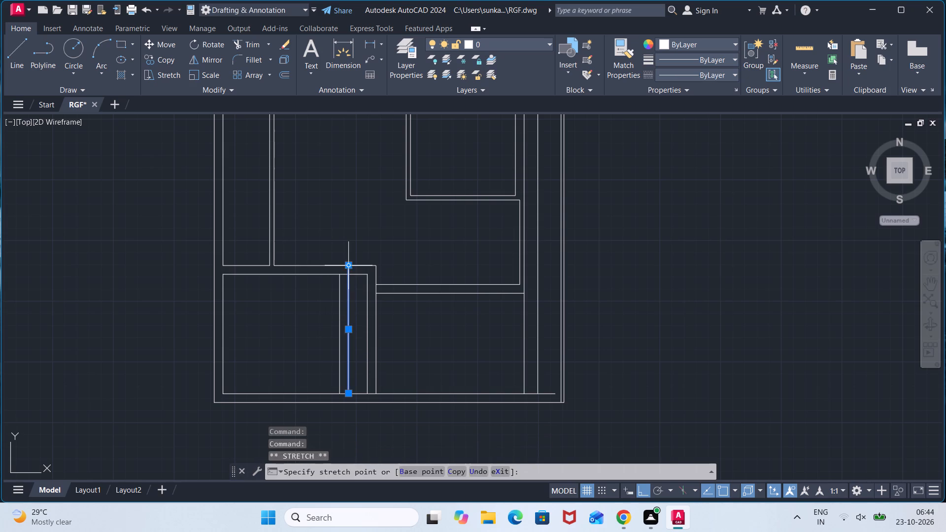
pyautogui.press('Escape')
pyautogui.press('Escape')
# Stretch both lines of the neighbouring horizontal 9" wall left to the new vertical wall's right line.
pyautogui.click(399, 284)
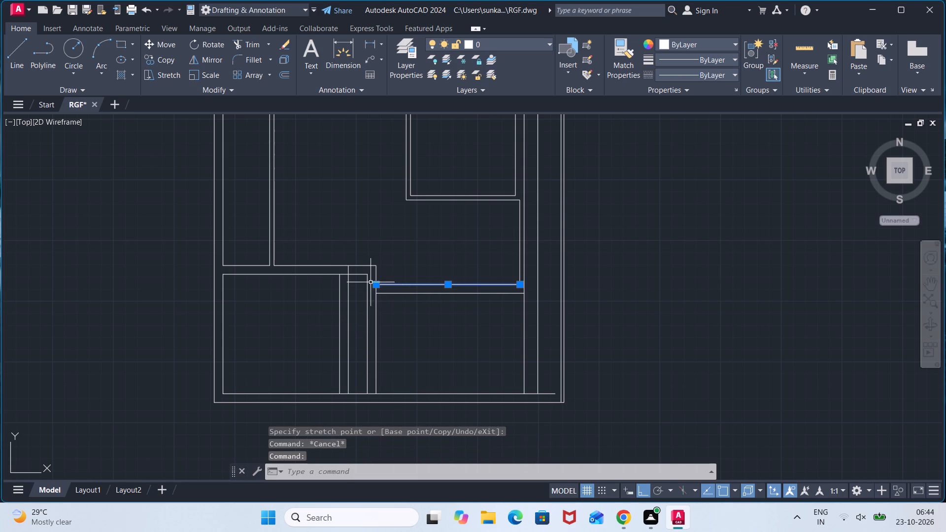
pyautogui.click(372, 283)
pyautogui.click(351, 284)
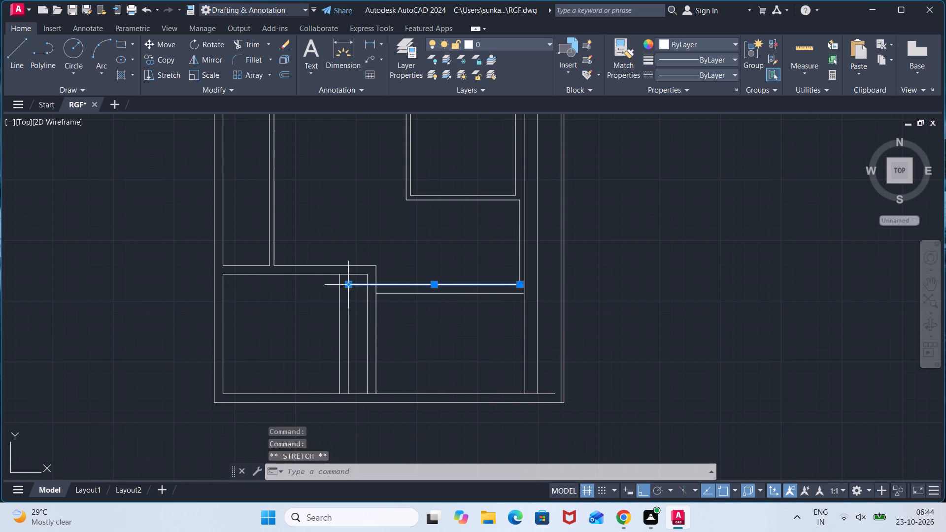
pyautogui.click(392, 294)
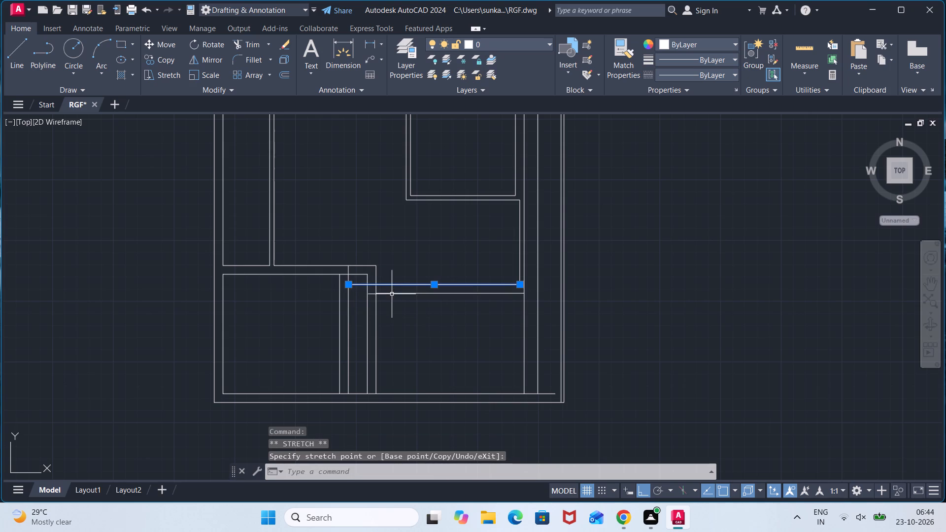
pyautogui.click(378, 294)
pyautogui.click(348, 294)
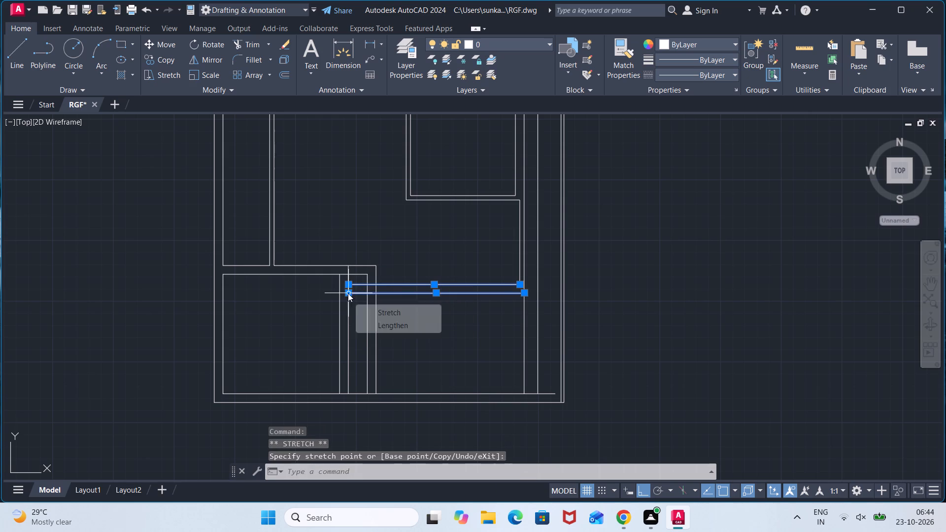
pyautogui.press('Escape')
pyautogui.press('Escape')
pyautogui.press('Escape')
# Trim away the old vertical wall pair right of the new wall, along with the horizontal wall stubs leading to it.
pyautogui.write('TR')
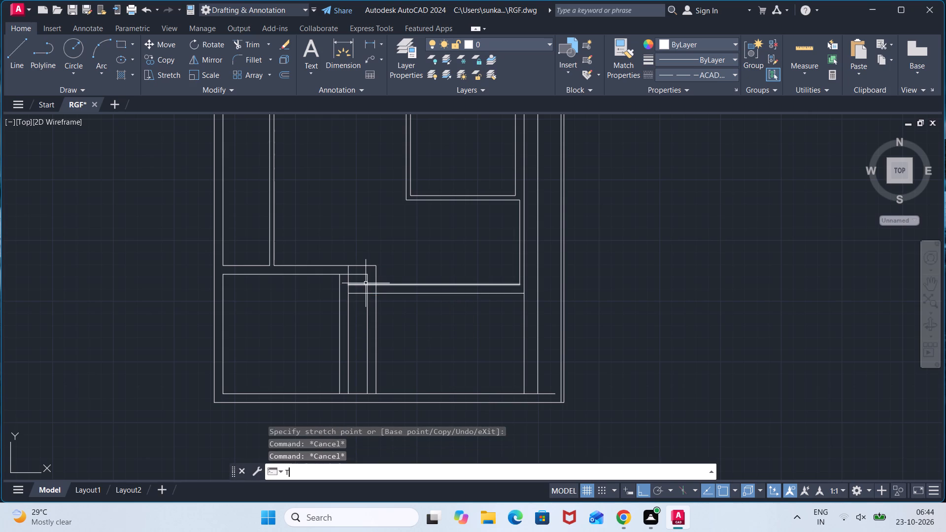
pyautogui.press('Return')
pyautogui.moveTo(367, 260); pyautogui.dragTo(364, 274)
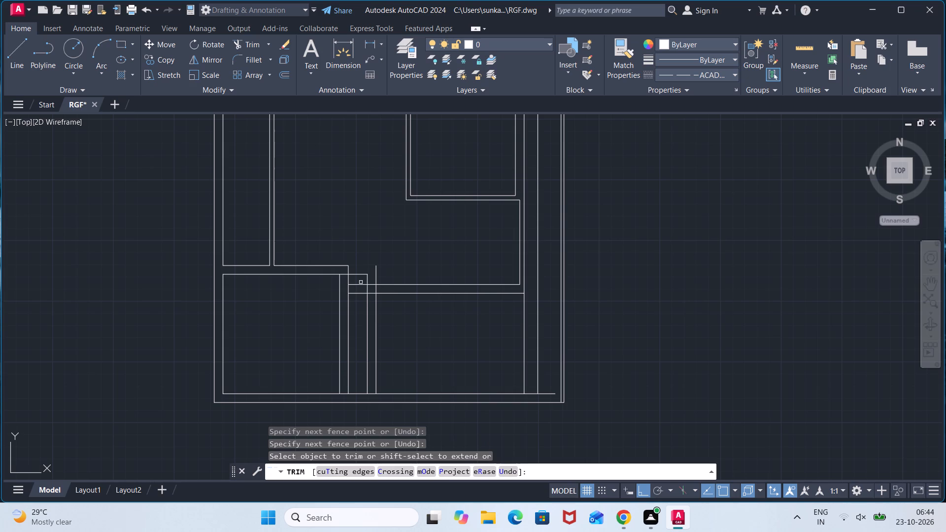
pyautogui.click(360, 274)
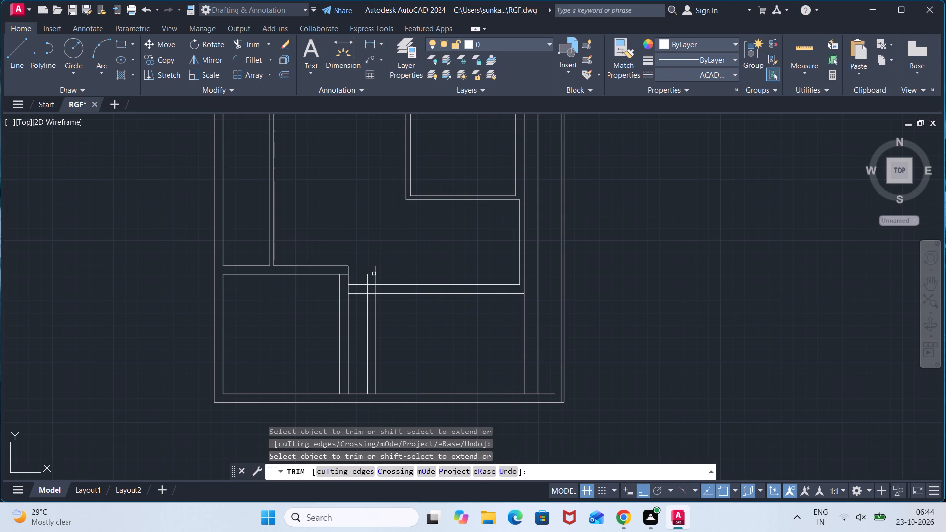
pyautogui.click(378, 274)
pyautogui.click(366, 280)
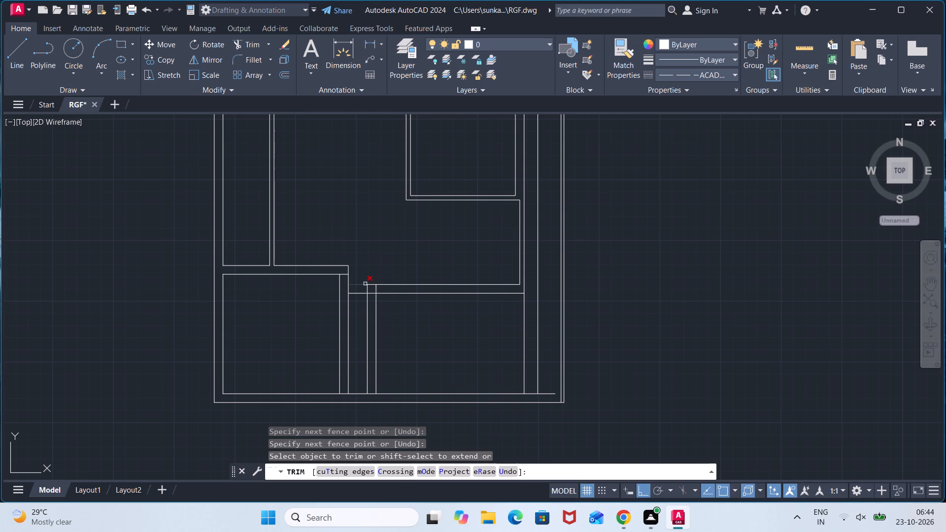
pyautogui.click(380, 288)
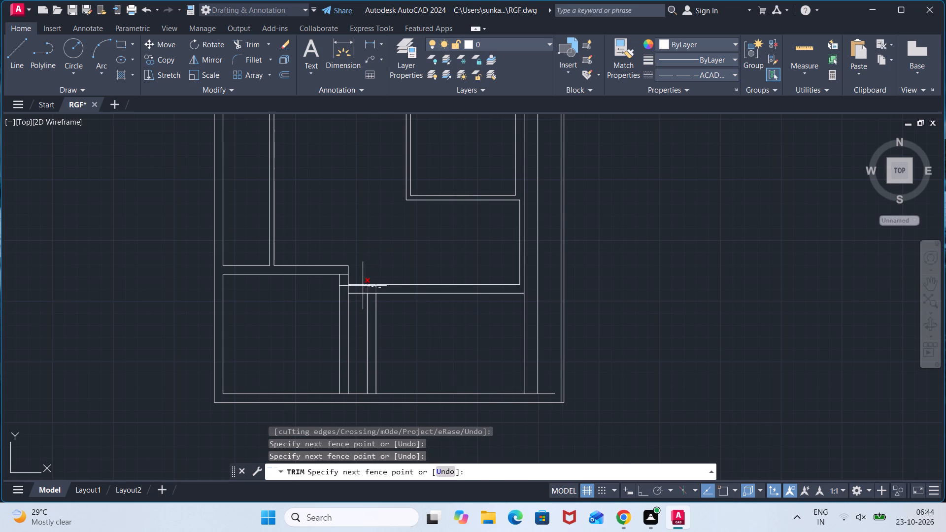
pyautogui.click(359, 290)
pyautogui.click(411, 305)
pyautogui.click(357, 332)
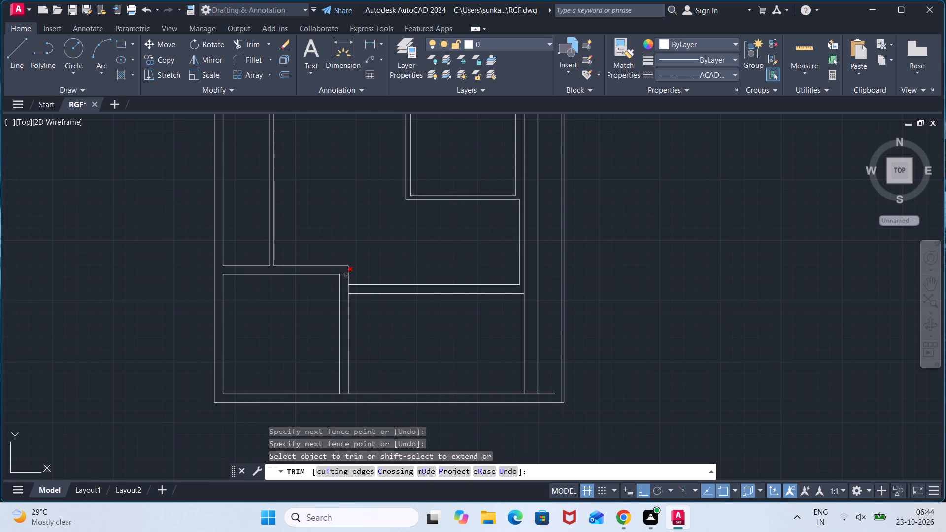
# Trim the short segments crossing the new vertical wall's junctions with the two horizontal walls.
pyautogui.click(345, 275)
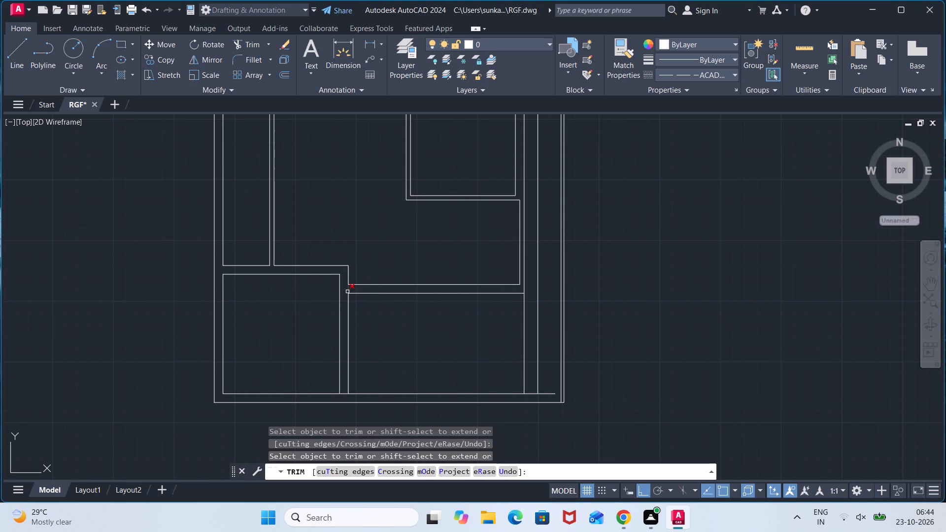
pyautogui.click(347, 291)
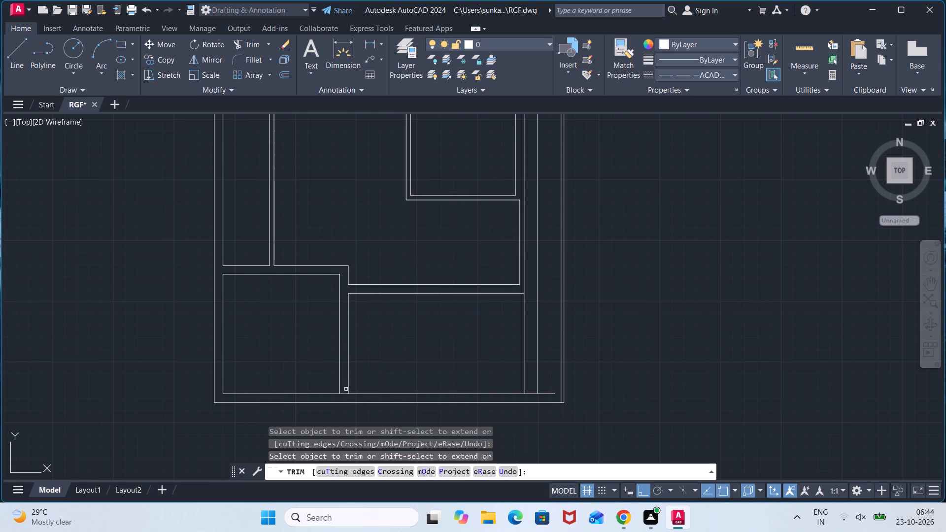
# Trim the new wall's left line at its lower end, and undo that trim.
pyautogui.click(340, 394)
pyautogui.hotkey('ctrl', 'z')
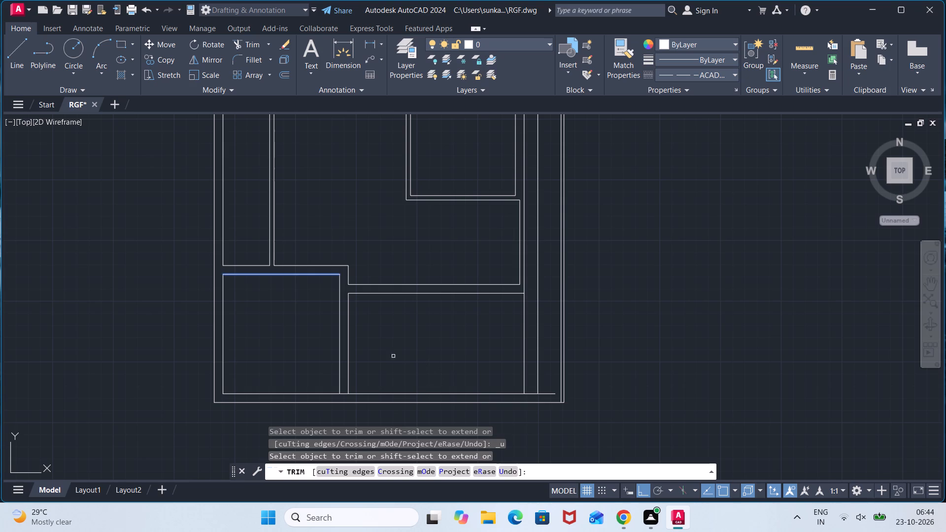
# Trim the bottom wall's inner line between the new vertical wall's two lines.
pyautogui.scroll(2, 336, 392)
pyautogui.click(355, 398)
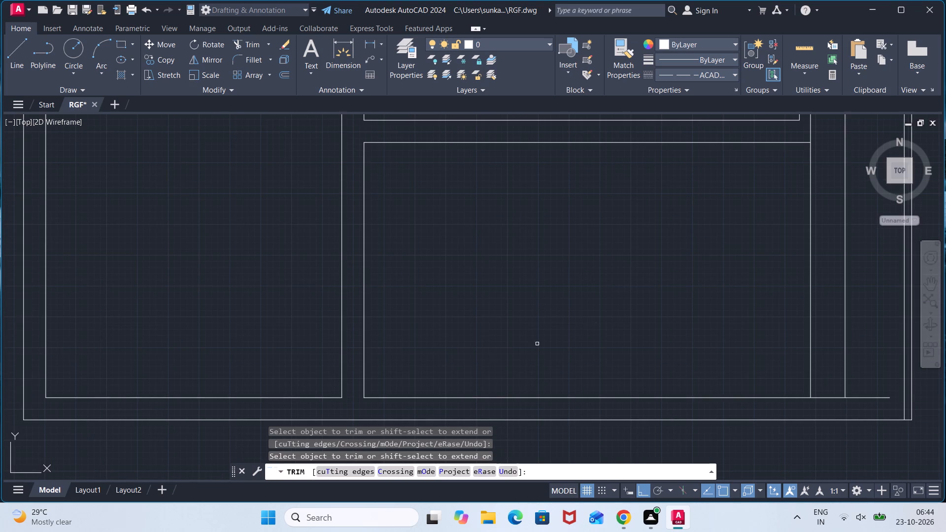
# Trim the bottom wall's inner line right of the new wall, and the inner right vertical line below the horizontal 9" wall.
pyautogui.scroll(-2, 664, 311)
pyautogui.moveTo(691, 307); pyautogui.dragTo(483, 287, button='middle')
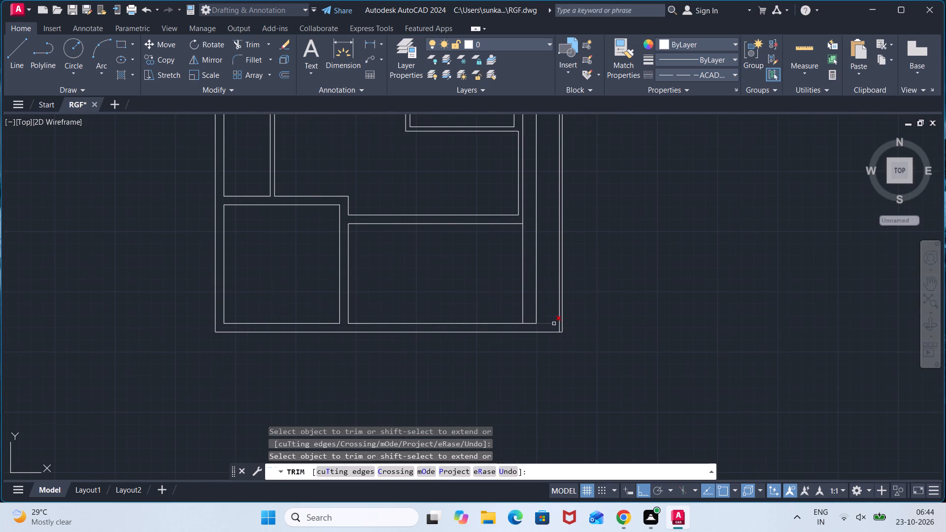
pyautogui.click(546, 323)
pyautogui.click(522, 298)
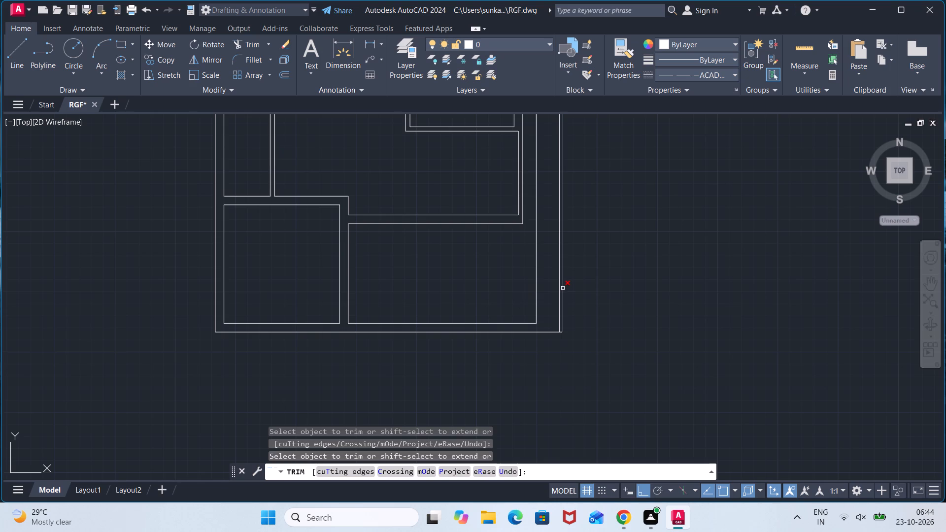
pyautogui.hscroll(1, 563, 288)
pyautogui.click(516, 324)
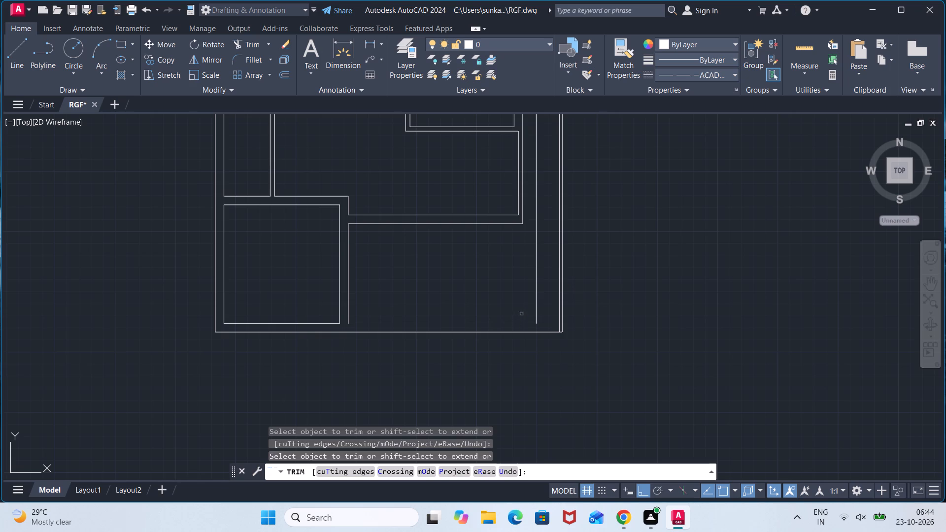
pyautogui.press('Escape')
pyautogui.press('Escape')
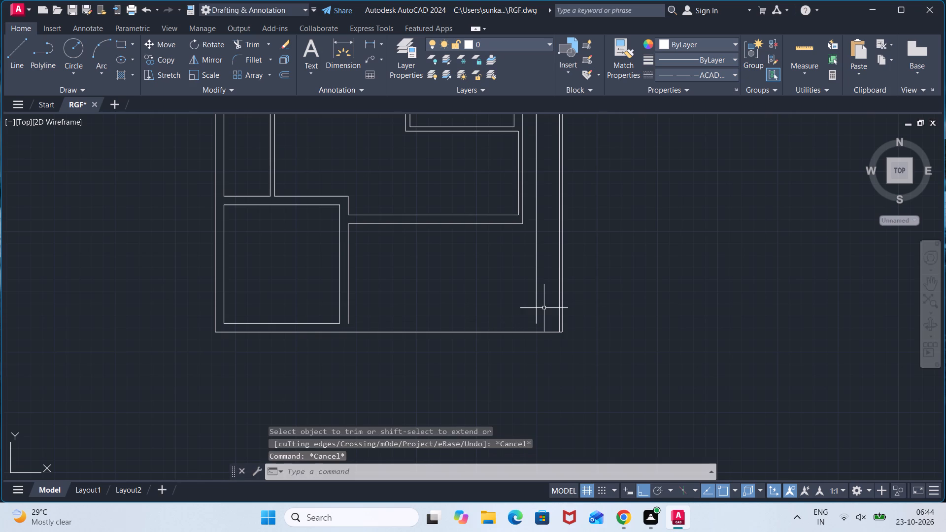
pyautogui.press('Escape')
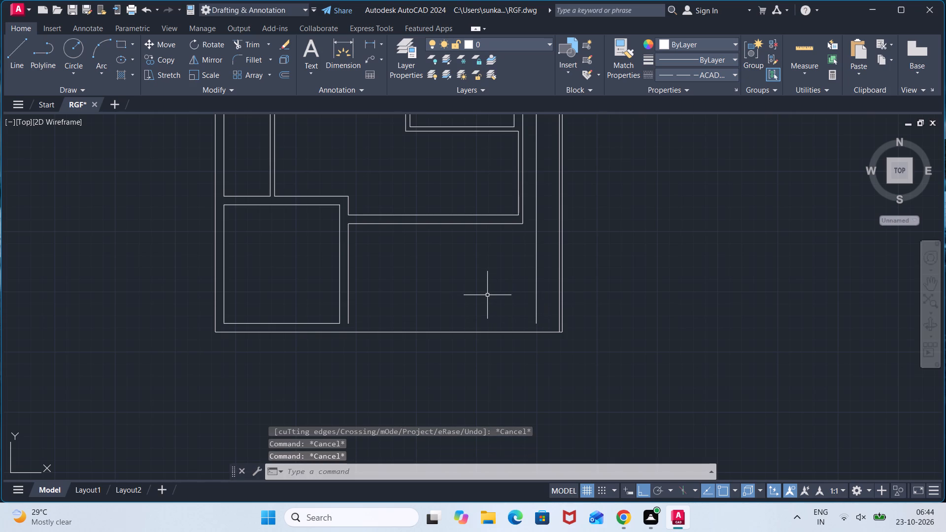
# Offset the plan's bottom outline line 3" inward.
pyautogui.press('o')
pyautogui.press('Return')
pyautogui.press('\\')
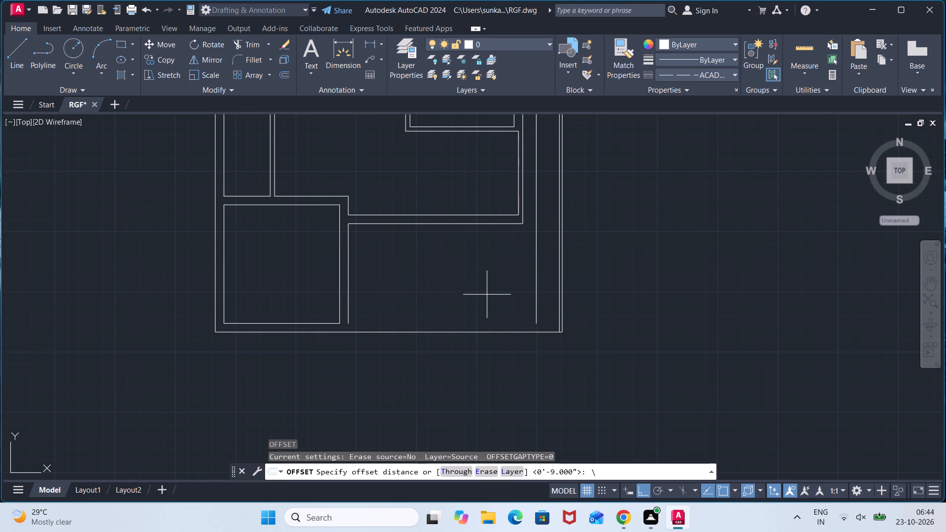
pyautogui.press('BackSpace')
pyautogui.write('3"')
pyautogui.press('Return')
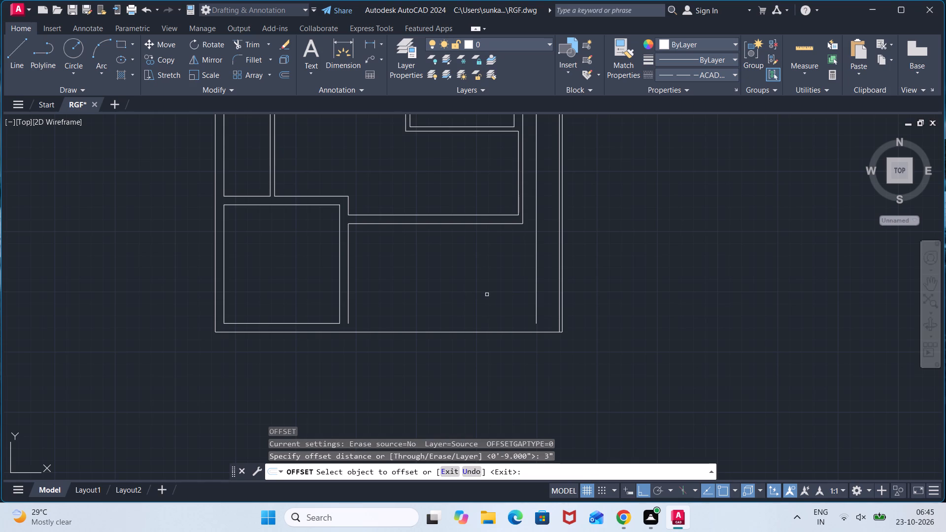
pyautogui.click(452, 332)
pyautogui.click(451, 314)
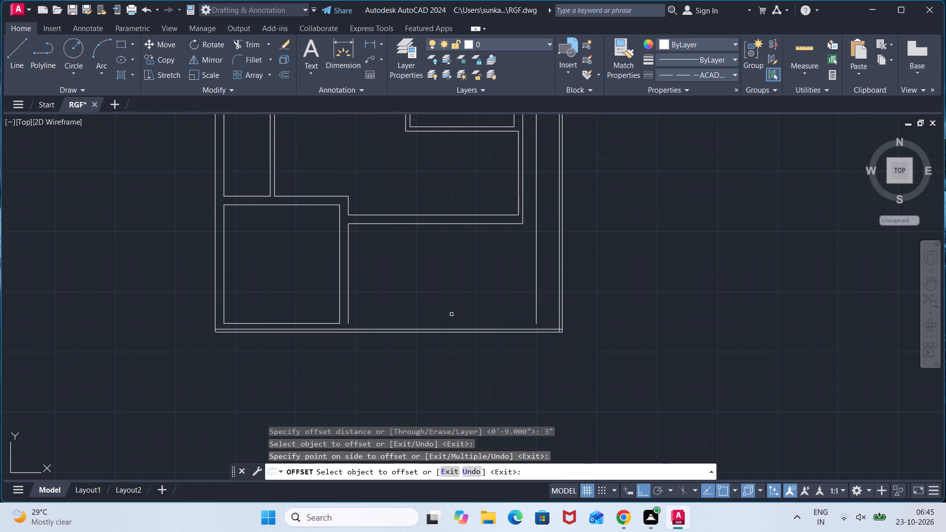
pyautogui.press('Escape')
# Stretch the lower end of the lower-left room's right outer wall line down to the bottom outline.
pyautogui.click(349, 314)
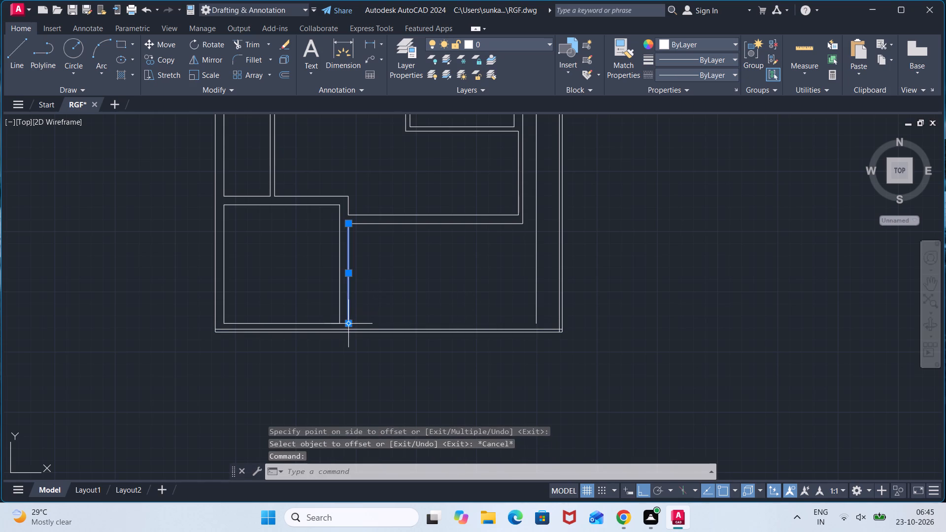
pyautogui.click(350, 323)
pyautogui.scroll(3, 349, 329)
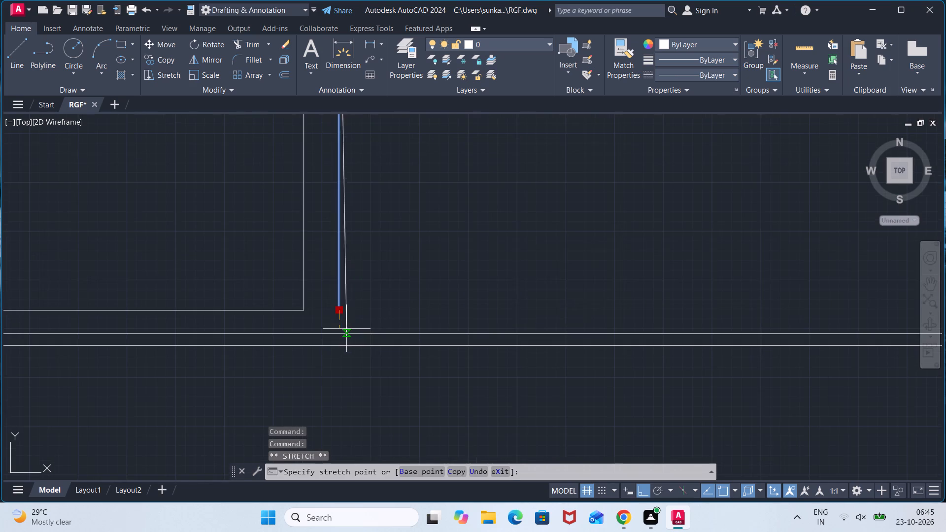
pyautogui.click(339, 332)
pyautogui.press('Escape')
pyautogui.press('Escape')
pyautogui.scroll(-3, 627, 319)
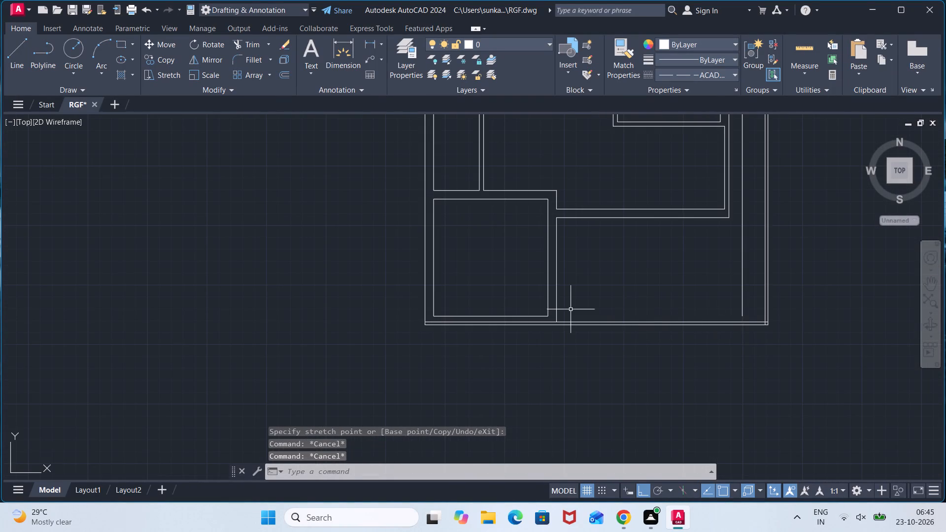
pyautogui.scroll(2, 554, 312)
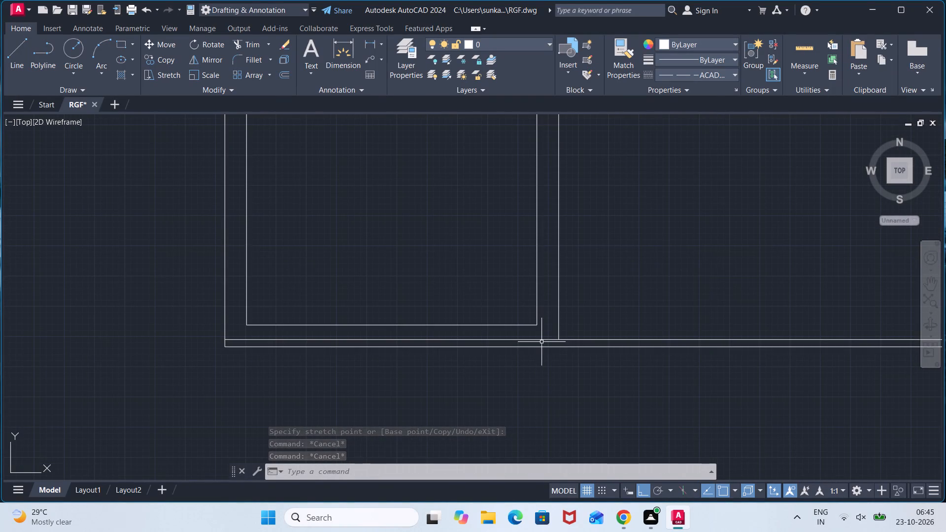
pyautogui.click(559, 332)
pyautogui.click(559, 341)
pyautogui.click(558, 348)
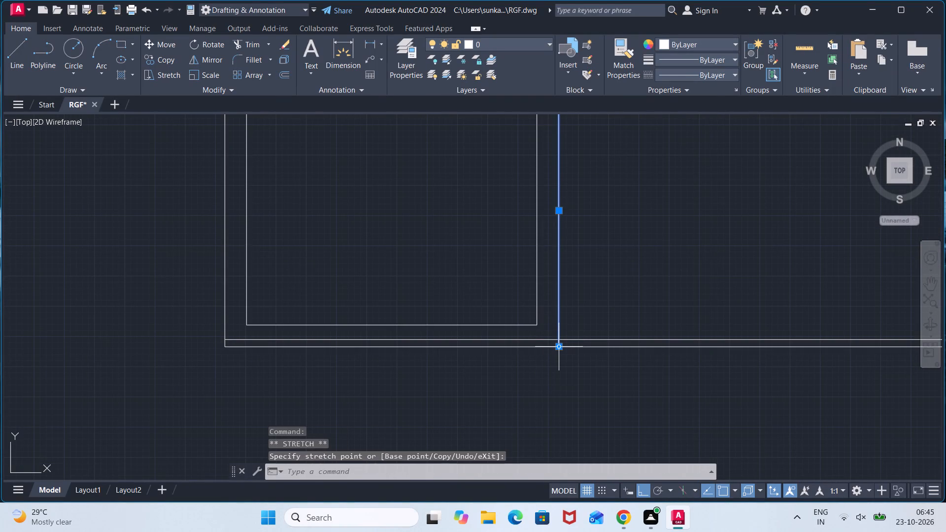
pyautogui.press('Escape')
pyautogui.press('Escape')
# Trim the 3" offset line under the lower-left room, left of the room's right outer wall line.
pyautogui.click(544, 338)
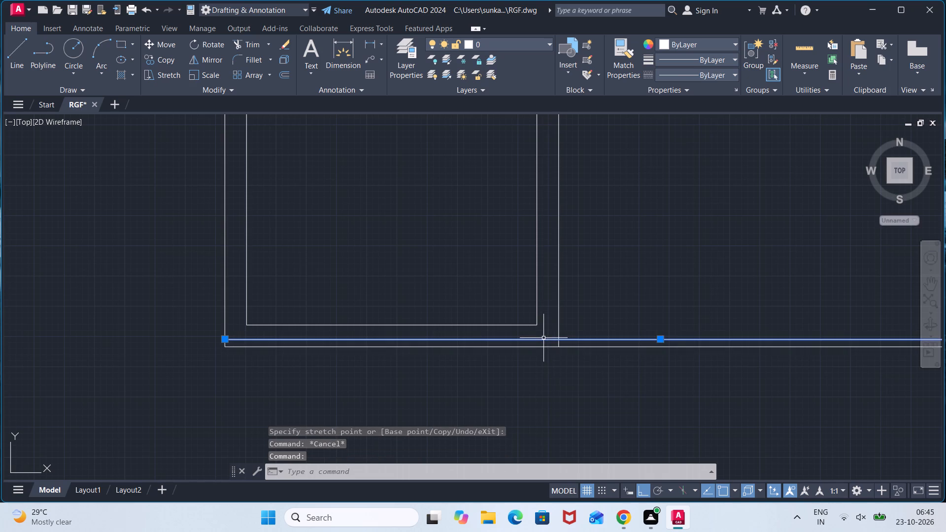
pyautogui.press('Escape')
pyautogui.press('Escape')
pyautogui.write('TR')
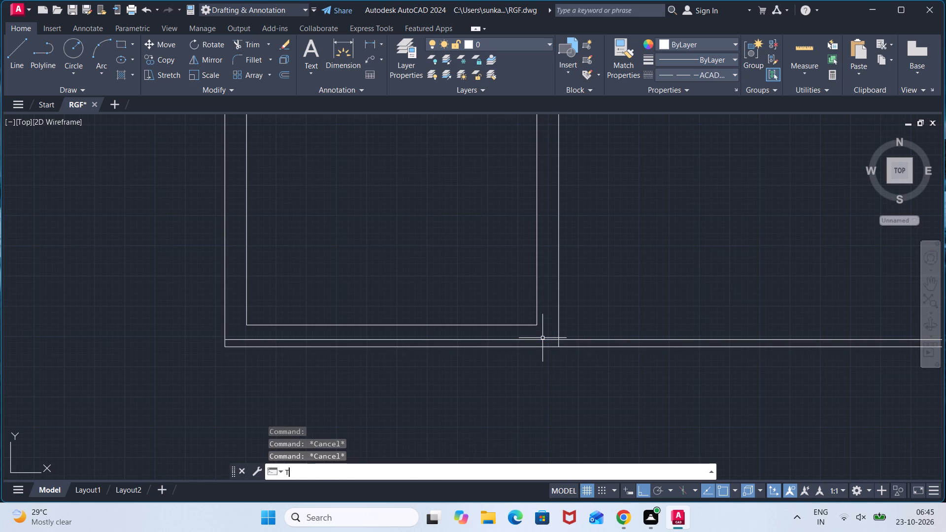
pyautogui.press('Return')
pyautogui.click(540, 338)
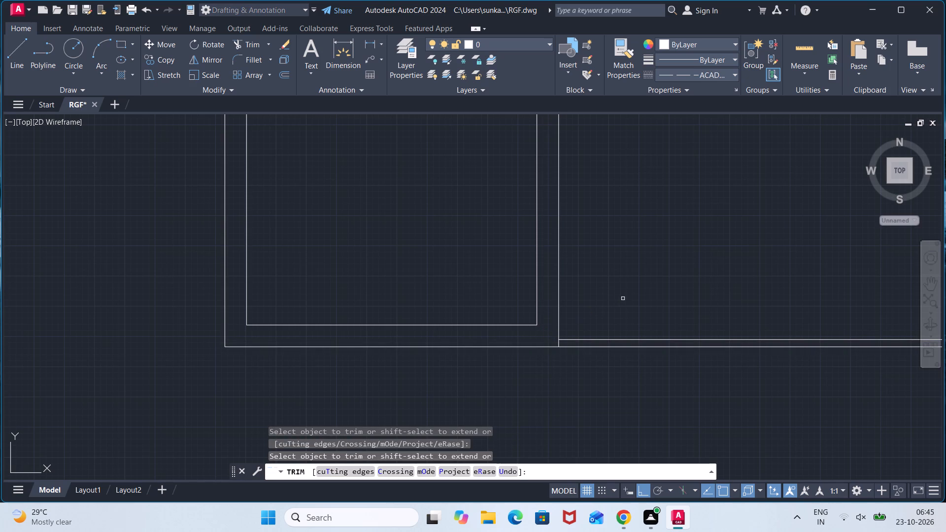
pyautogui.scroll(-3, 623, 299)
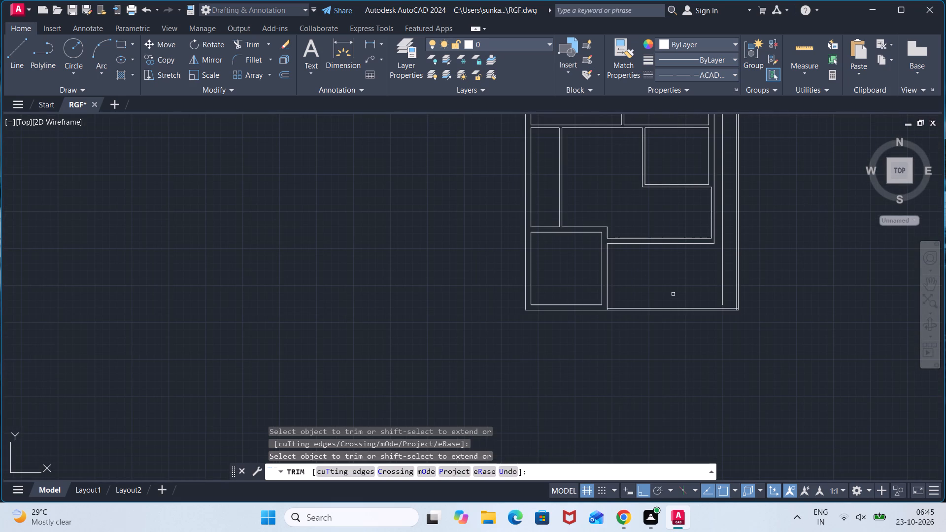
pyautogui.moveTo(670, 275); pyautogui.dragTo(646, 322, button='middle')
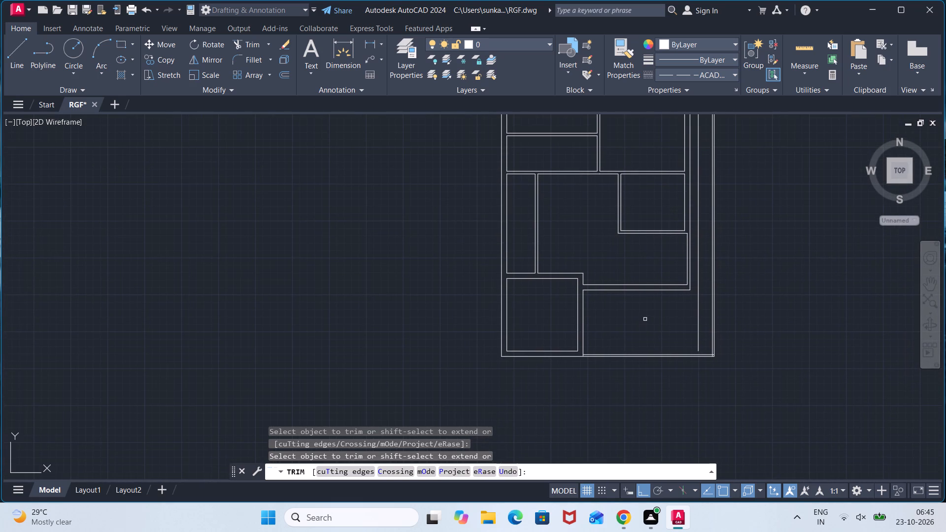
pyautogui.press('Escape')
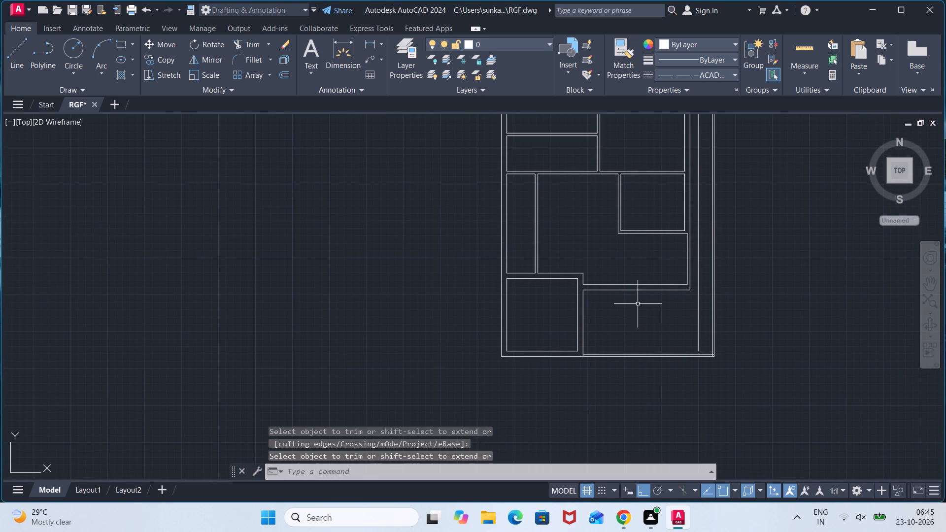
# Draw a dashed vertical line from the small right-hand room's lower-left outer corner down to the horizontal 9" wall's upper line.
pyautogui.press('l')
pyautogui.press('Return')
pyautogui.scroll(5, 628, 254)
pyautogui.scroll(-4, 605, 216)
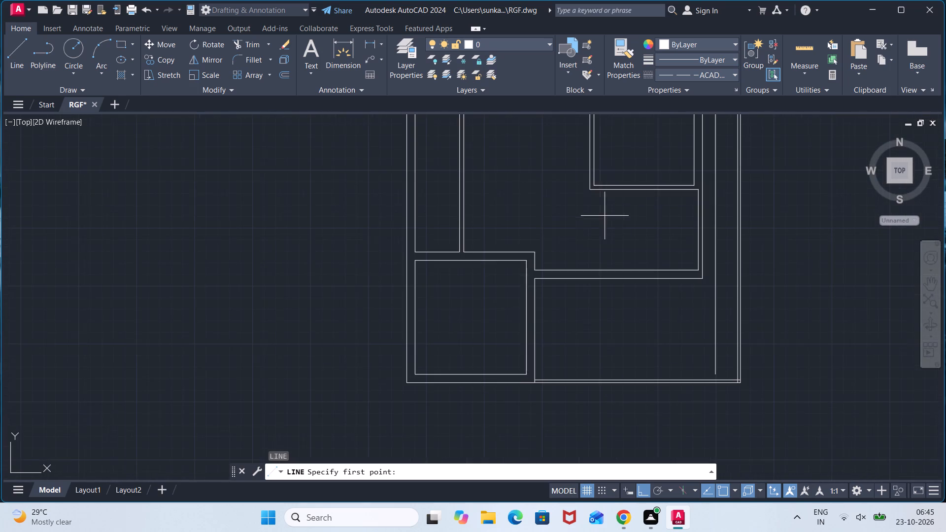
pyautogui.click(592, 191)
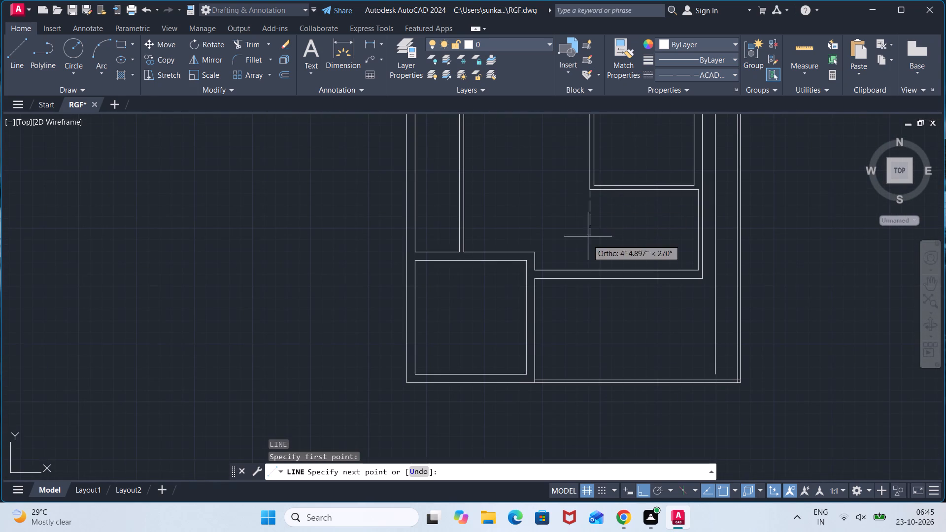
pyautogui.click(588, 270)
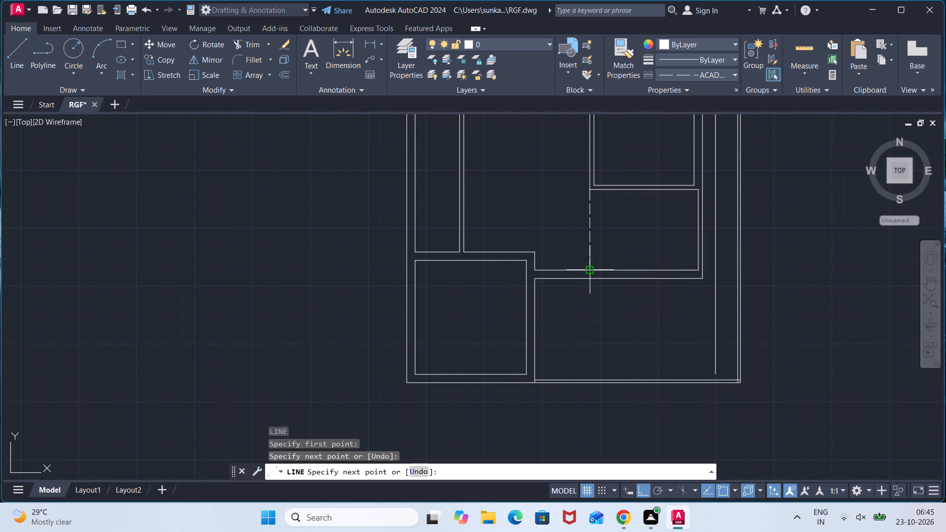
pyautogui.press('Escape')
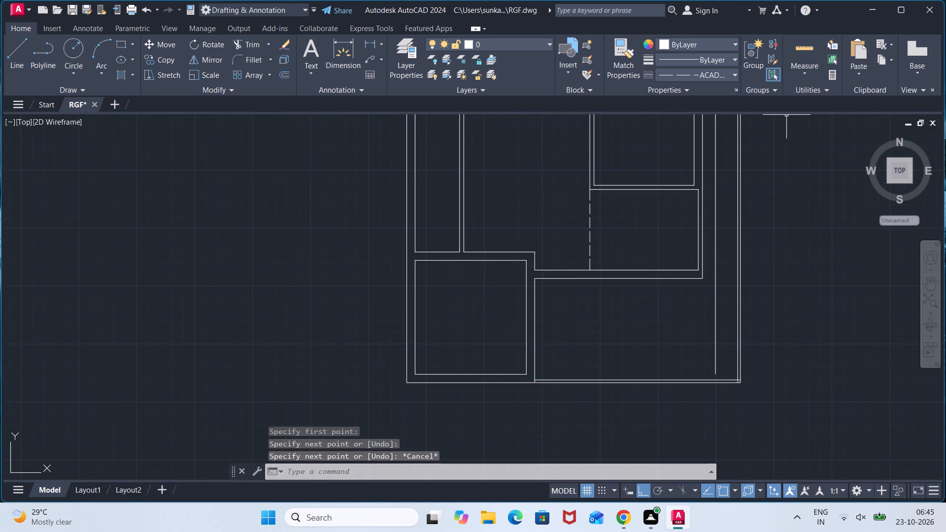
# With linetype ByBlock, draw a horizontal line from the dashed line's midpoint to the right wall's inner line.
pyautogui.click(731, 74)
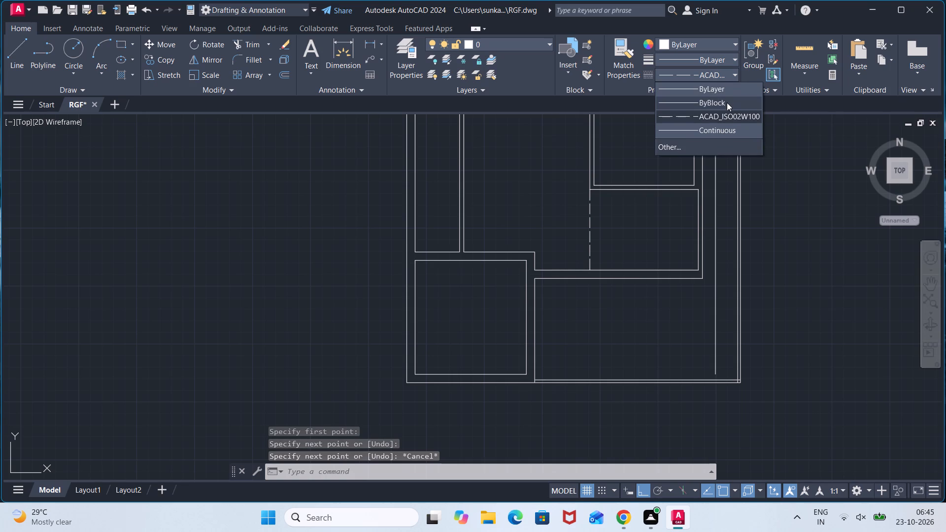
pyautogui.click(727, 103)
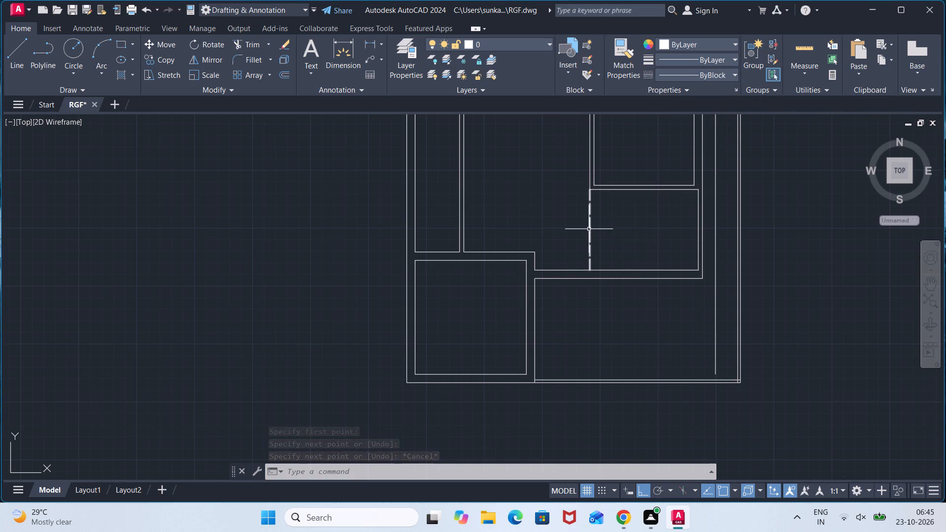
pyautogui.press('l')
pyautogui.press('Return')
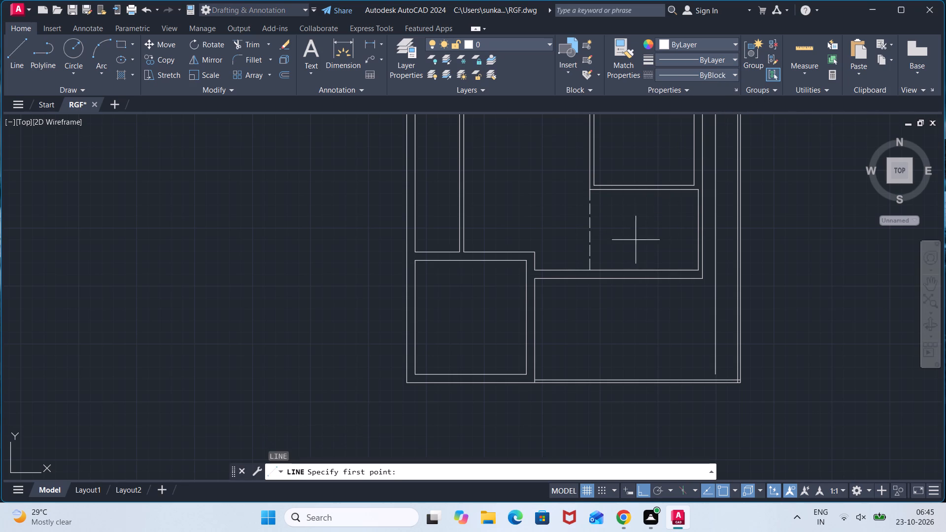
pyautogui.click(591, 229)
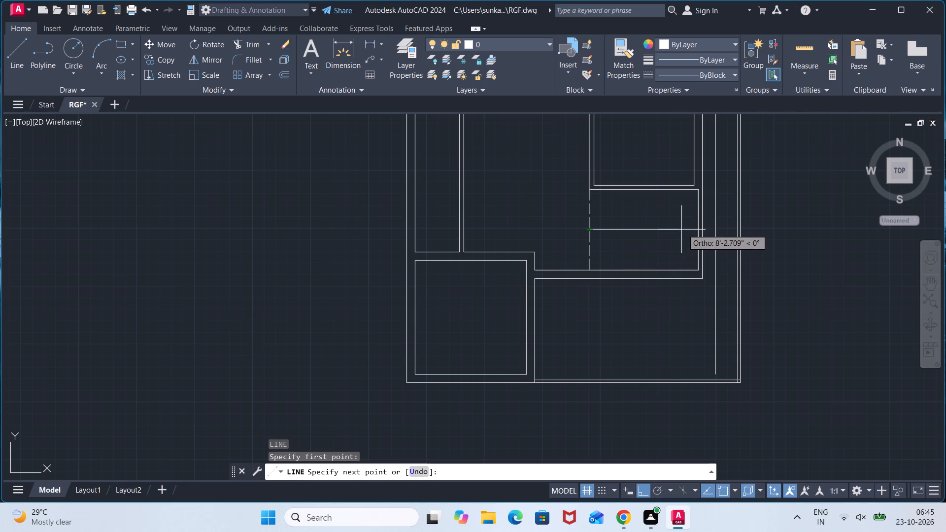
pyautogui.click(697, 228)
pyautogui.press('Escape')
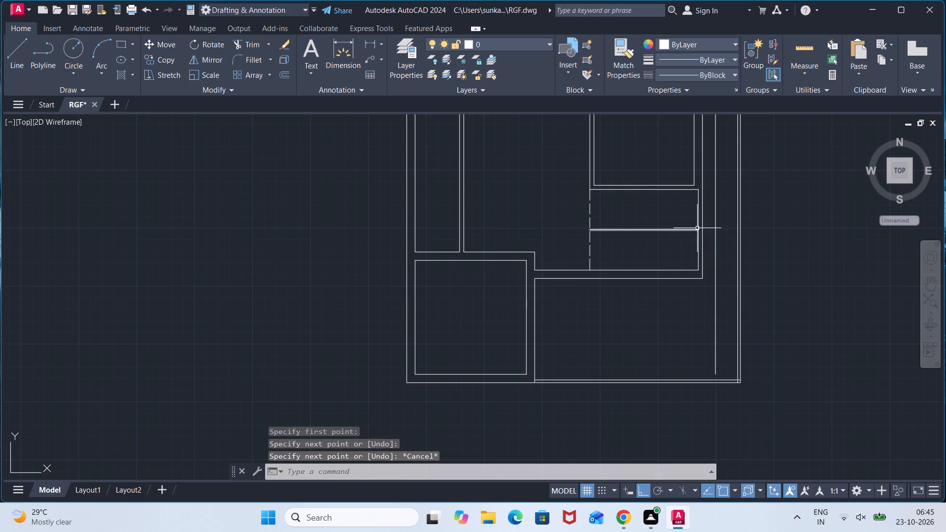
# Set the current linetype to ACAD_ISO02W100.
pyautogui.scroll(4, 645, 228)
pyautogui.scroll(-2, 645, 222)
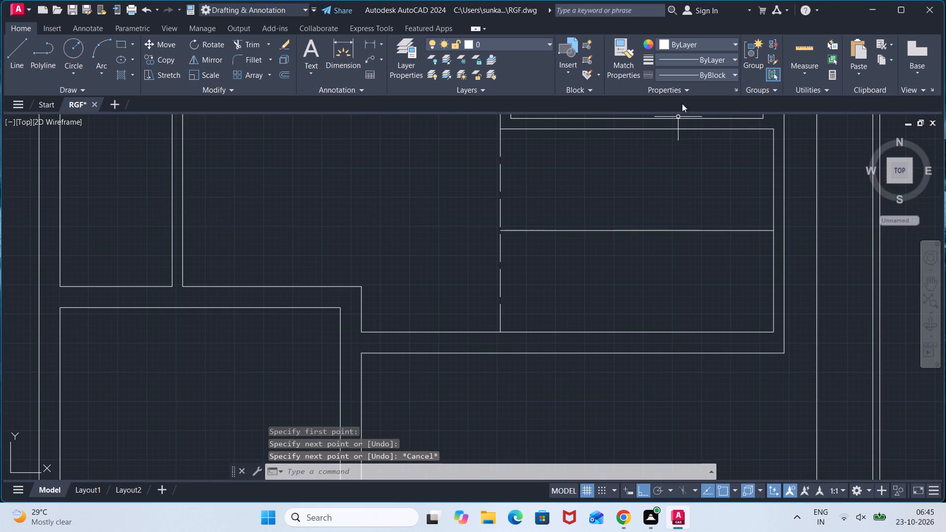
pyautogui.click(705, 74)
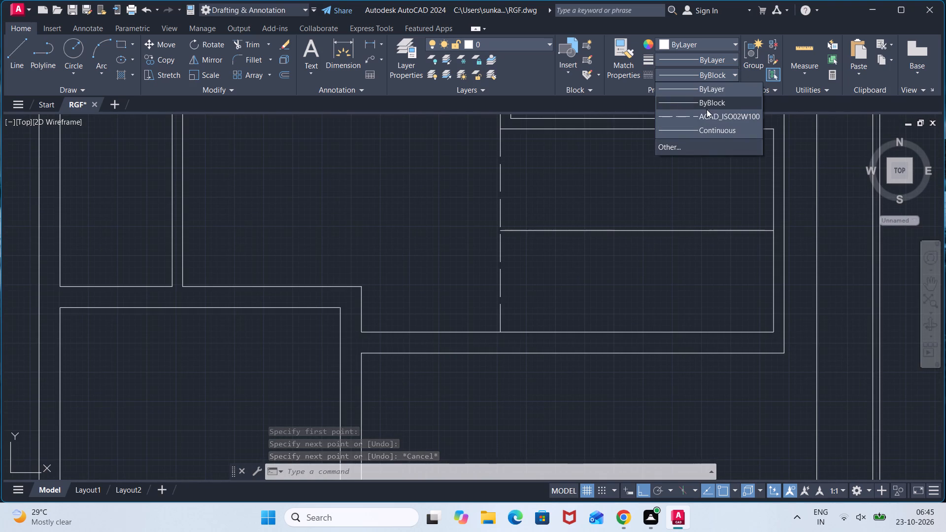
pyautogui.click(705, 119)
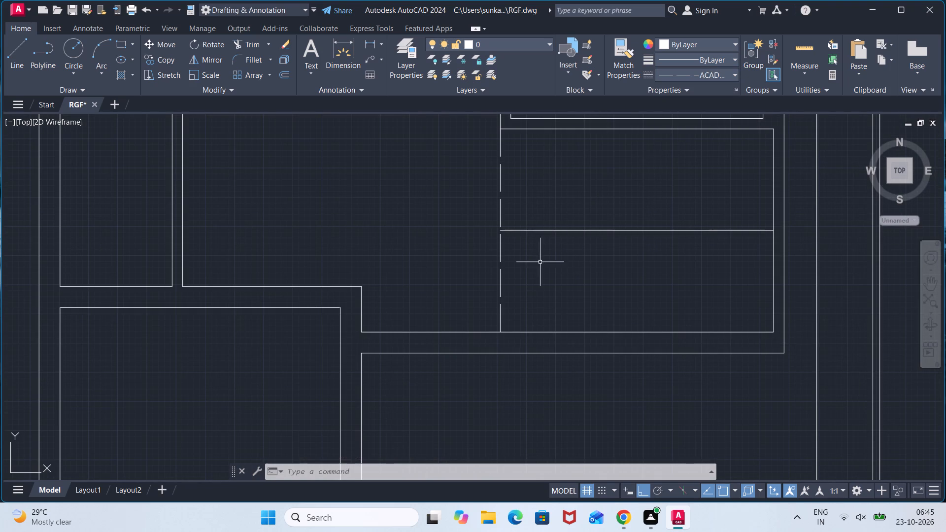
# Offset the dashed vertical stair line 10" to the right six times in succession, each from the newest copy.
pyautogui.press('o')
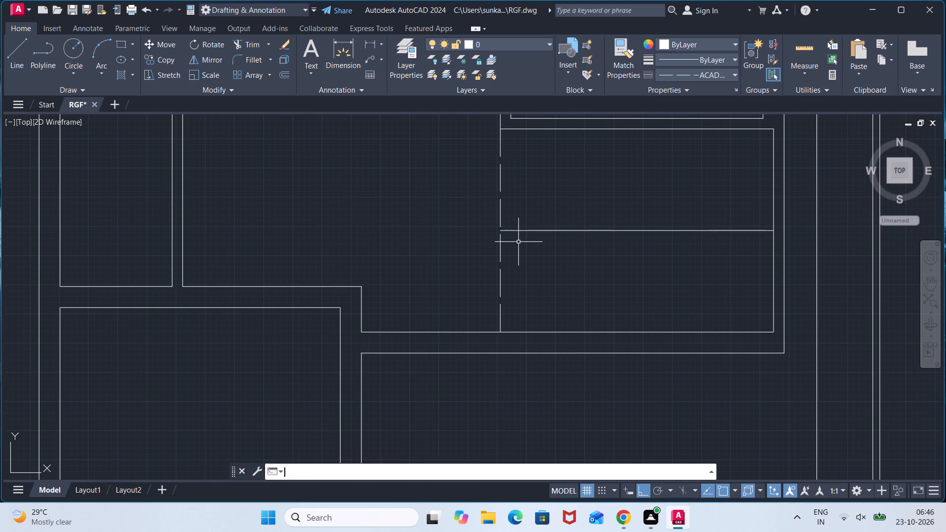
pyautogui.press('Return')
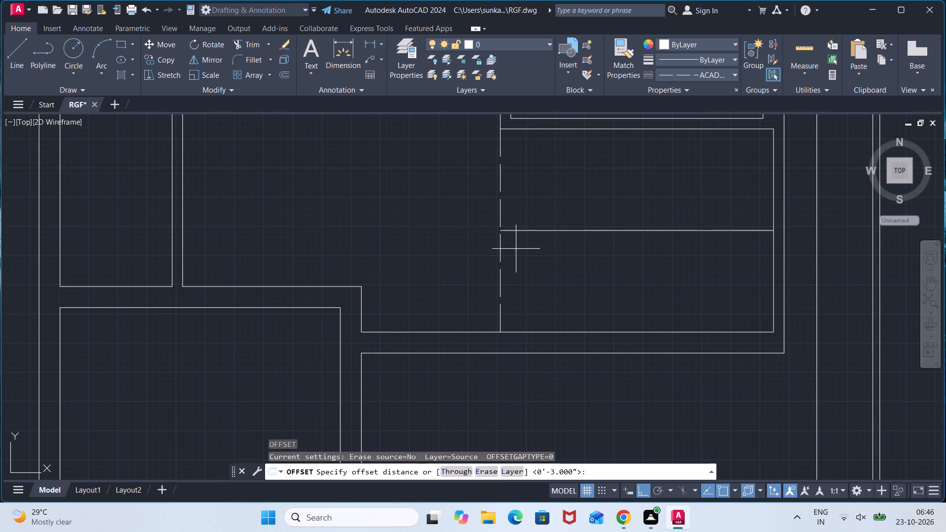
pyautogui.write('10"')
pyautogui.press('Return')
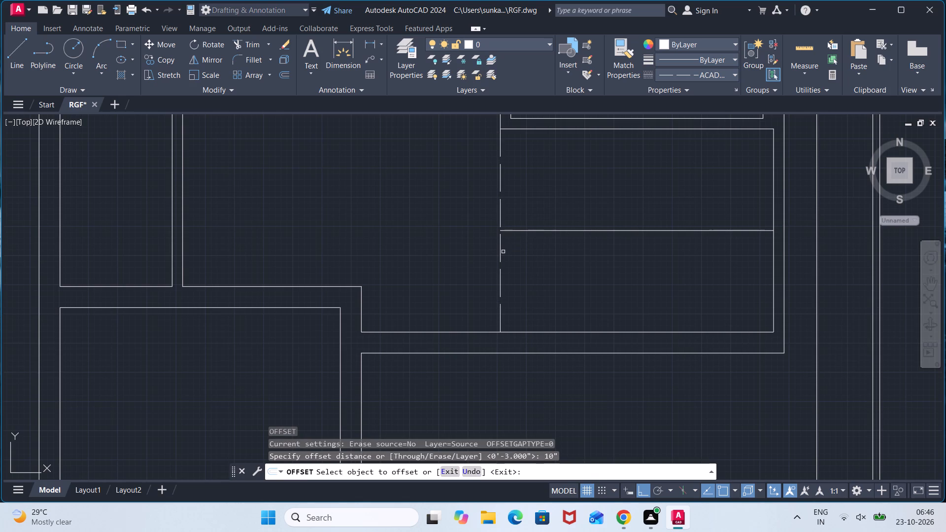
pyautogui.click(502, 252)
pyautogui.click(583, 245)
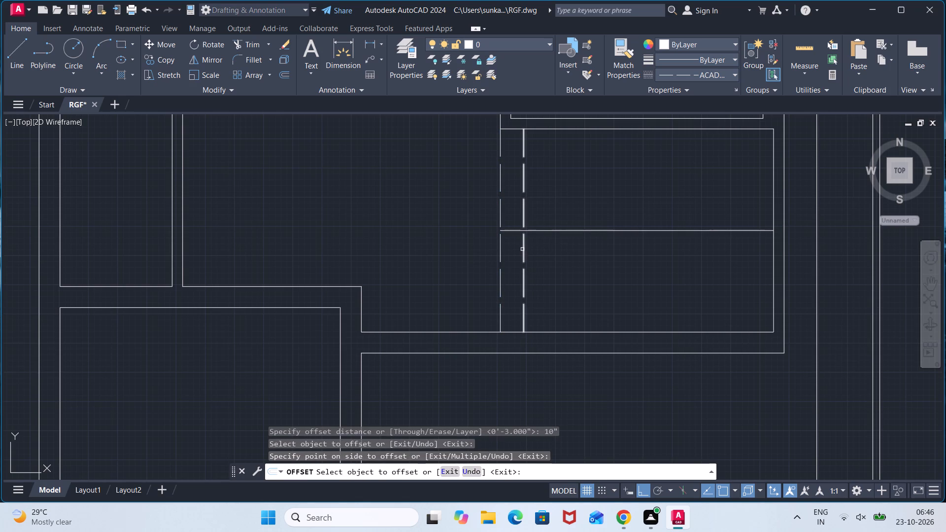
pyautogui.click(524, 248)
pyautogui.click(596, 243)
pyautogui.click(546, 252)
pyautogui.click(602, 245)
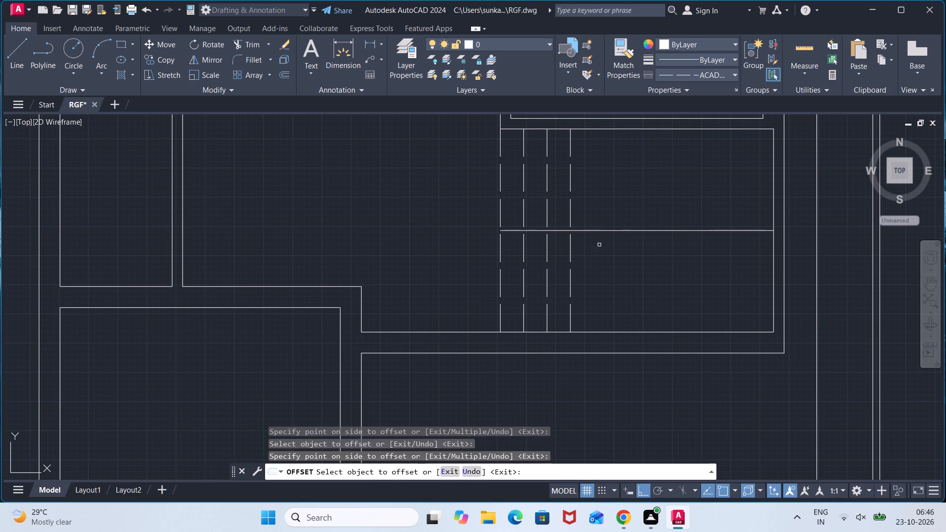
pyautogui.click(572, 250)
pyautogui.click(641, 247)
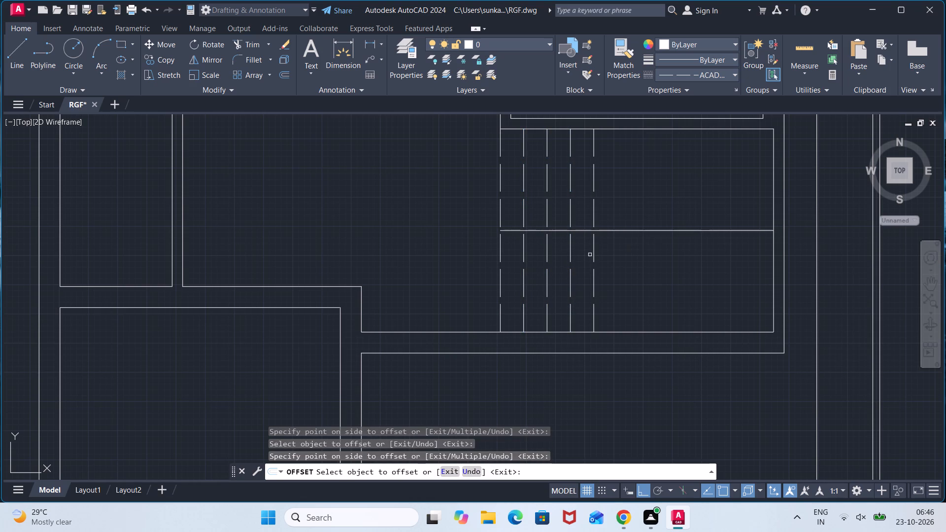
pyautogui.click(593, 254)
pyautogui.click(644, 252)
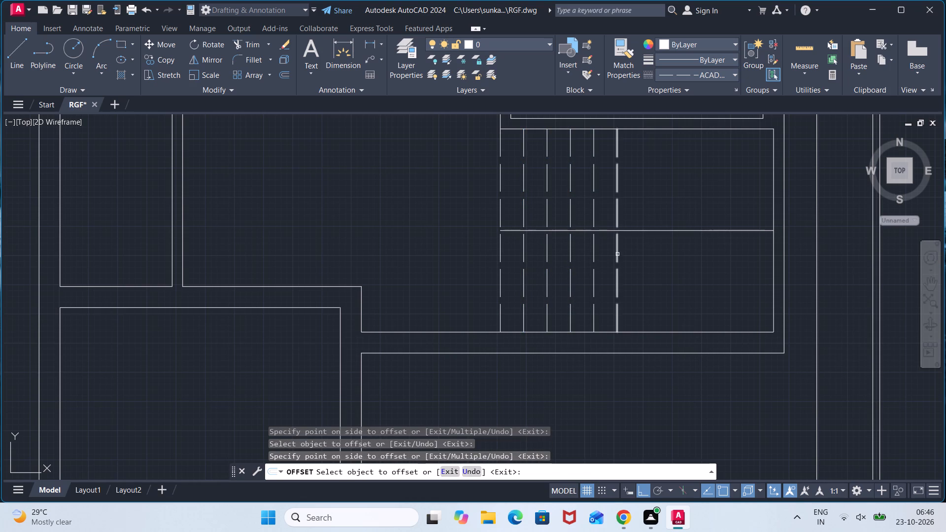
pyautogui.moveTo(617, 254); pyautogui.dragTo(623, 253)
pyautogui.click(687, 246)
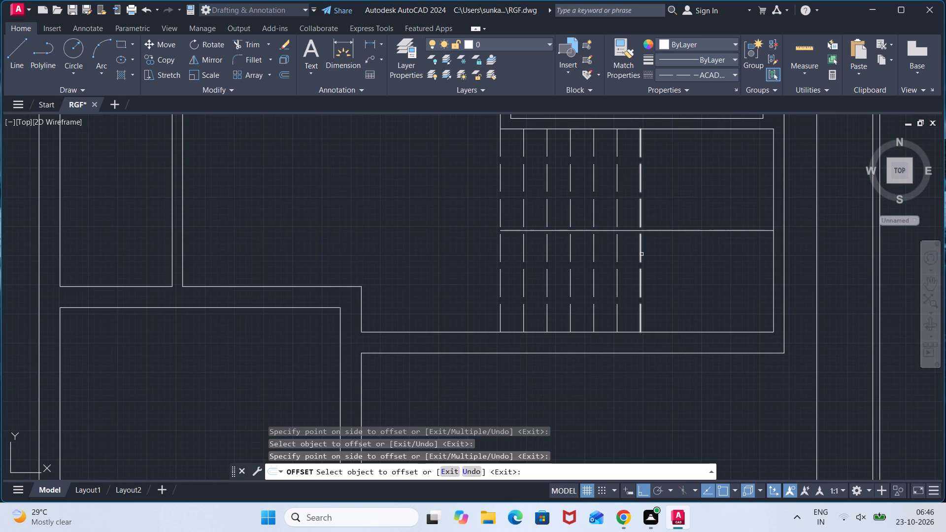
pyautogui.press('Escape')
# Trim all seven dashed stair lines above the horizontal middle line with a fence across them.
pyautogui.write('TR')
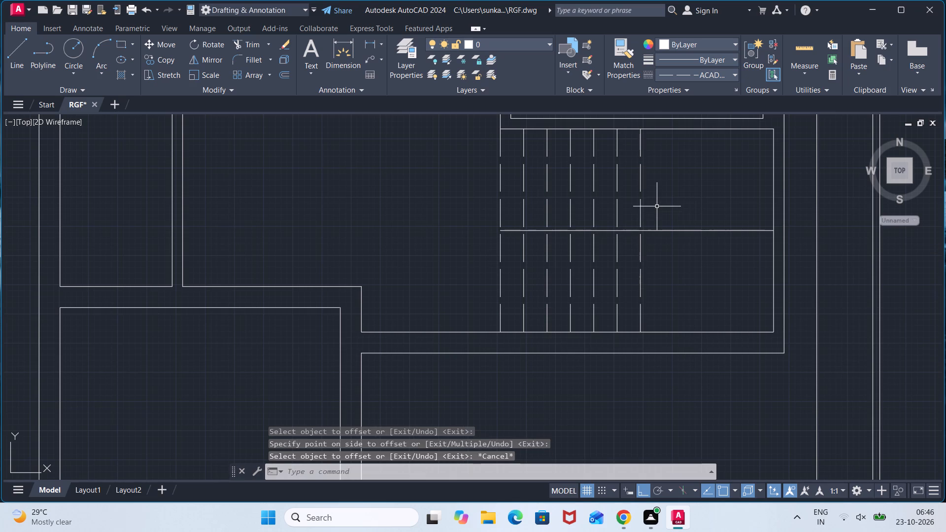
pyautogui.press('Return')
pyautogui.click(670, 176)
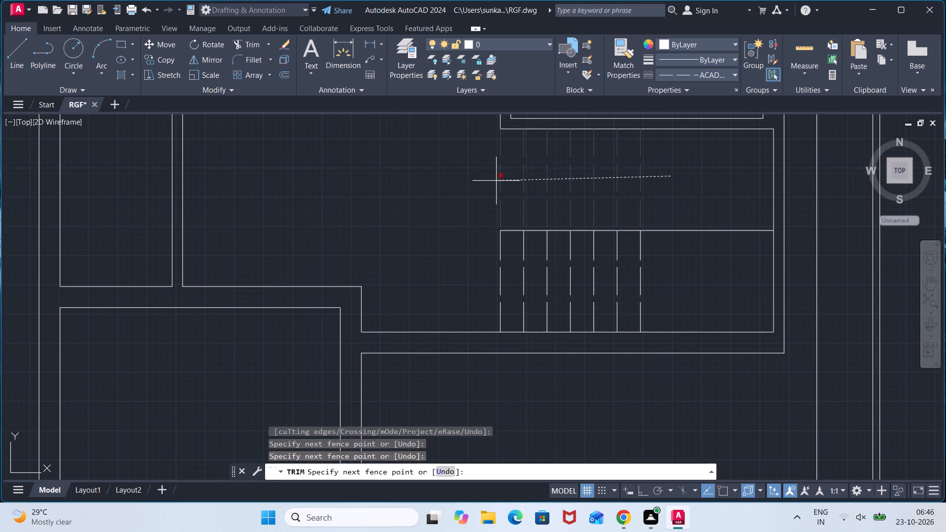
pyautogui.click(484, 182)
pyautogui.press('Escape')
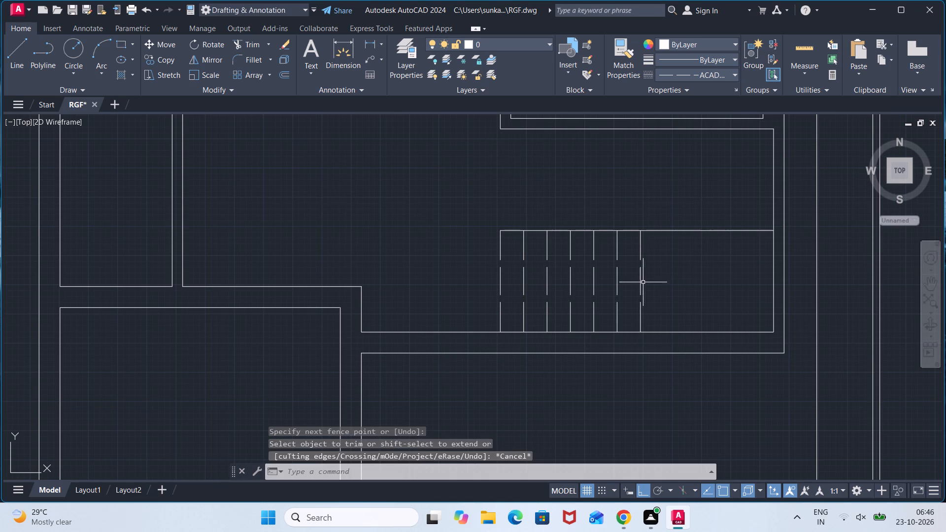
pyautogui.press('space')
pyautogui.press('Escape')
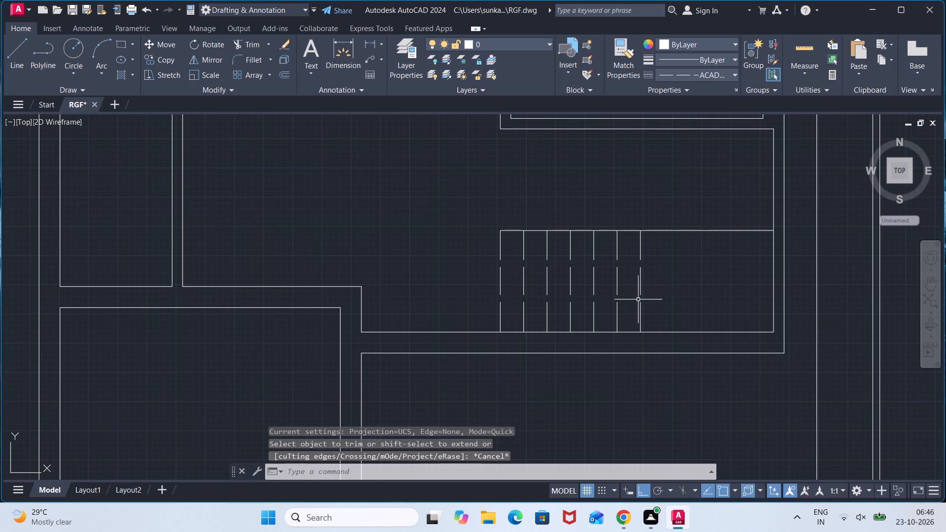
# Offset the rightmost dashed tread line of the lower flight 10" to the right.
pyautogui.press('o')
pyautogui.press('Return')
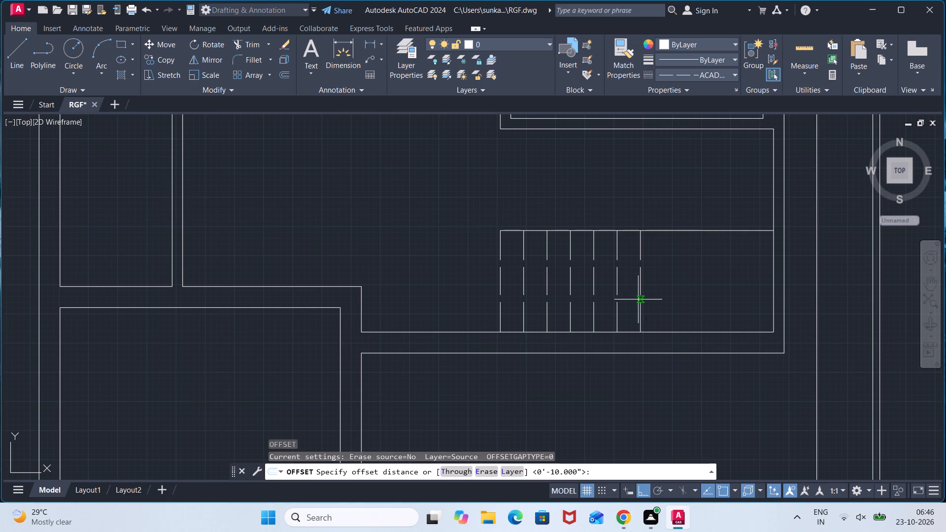
pyautogui.press('Return')
pyautogui.click(641, 284)
pyautogui.click(699, 273)
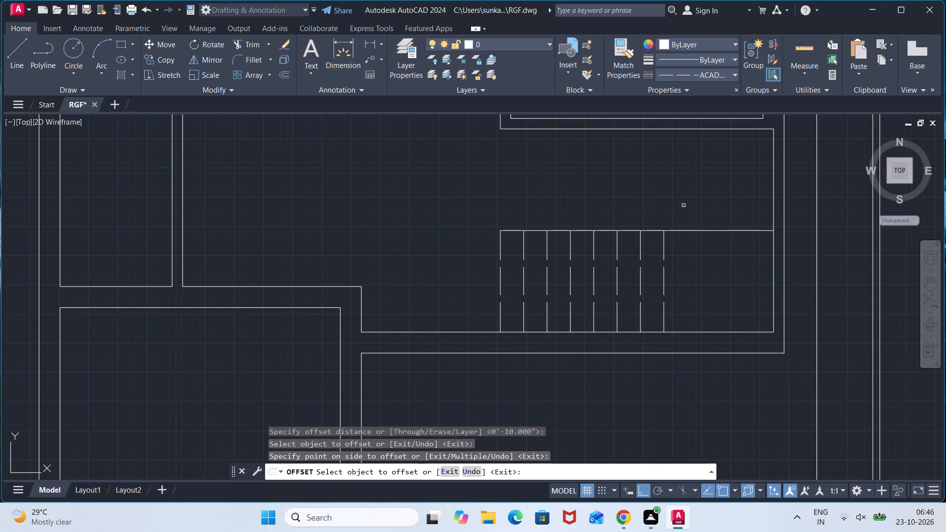
pyautogui.press('Escape')
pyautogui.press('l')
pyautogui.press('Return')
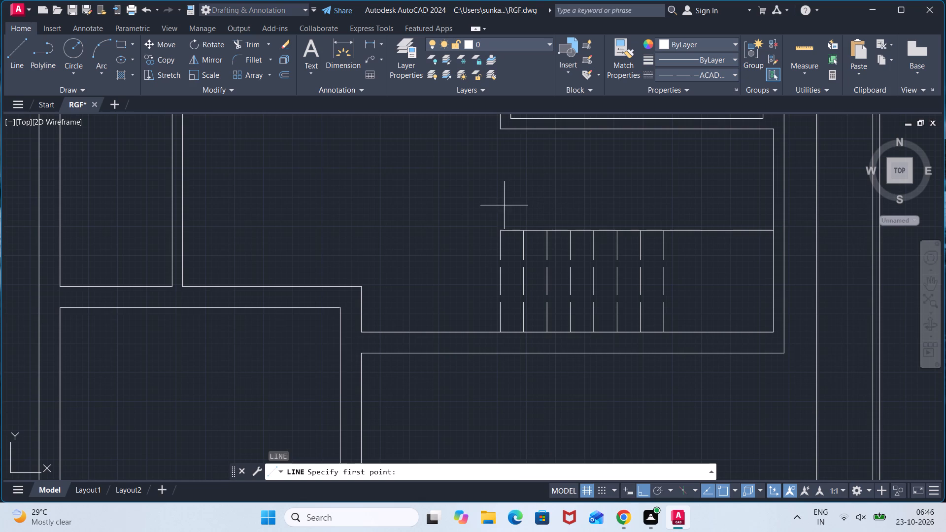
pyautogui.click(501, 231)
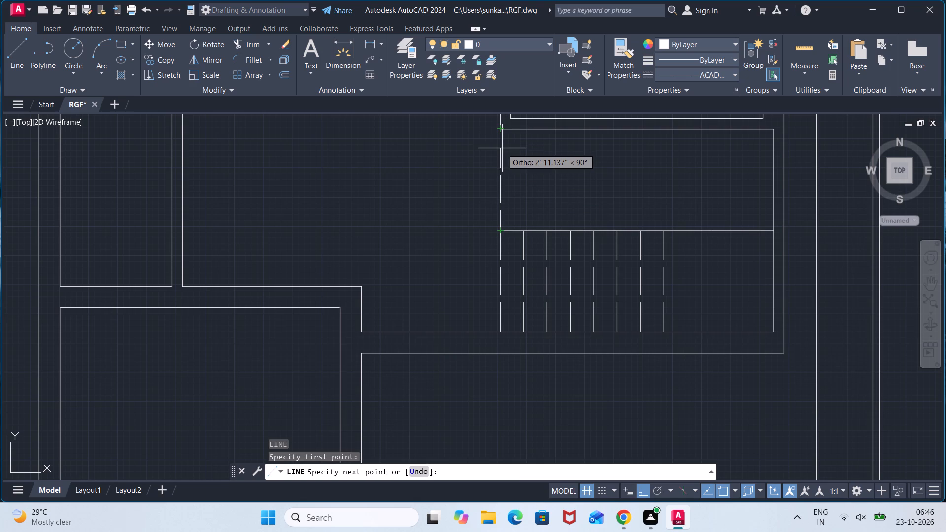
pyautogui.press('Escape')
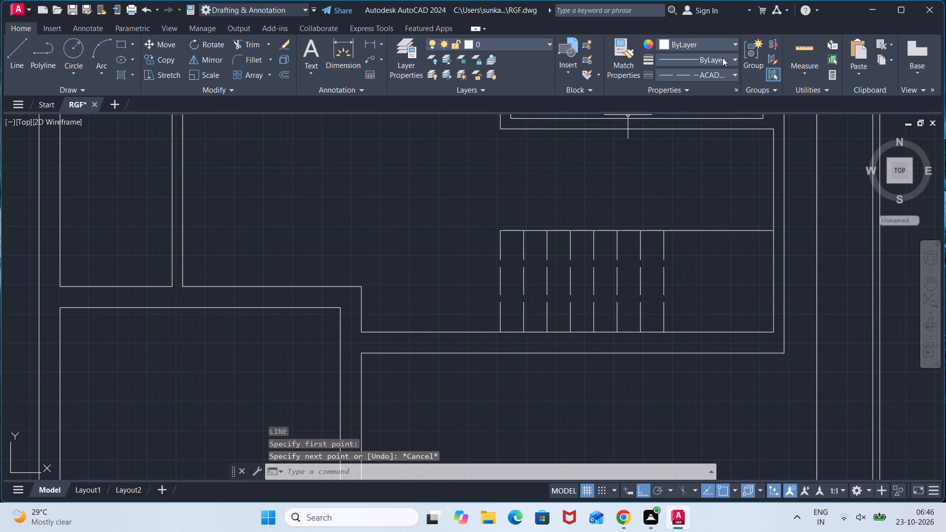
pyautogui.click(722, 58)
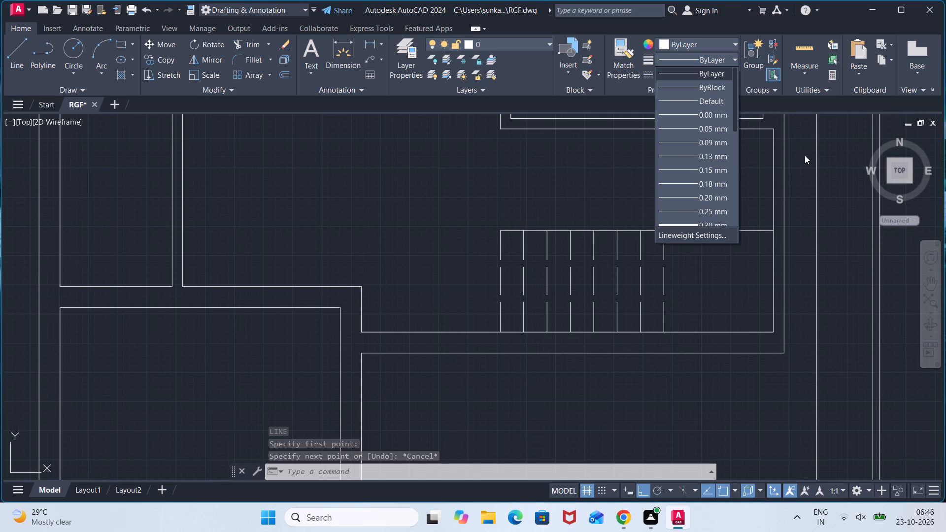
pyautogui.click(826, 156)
# Set the current linetype to ByLayer.
pyautogui.click(733, 71)
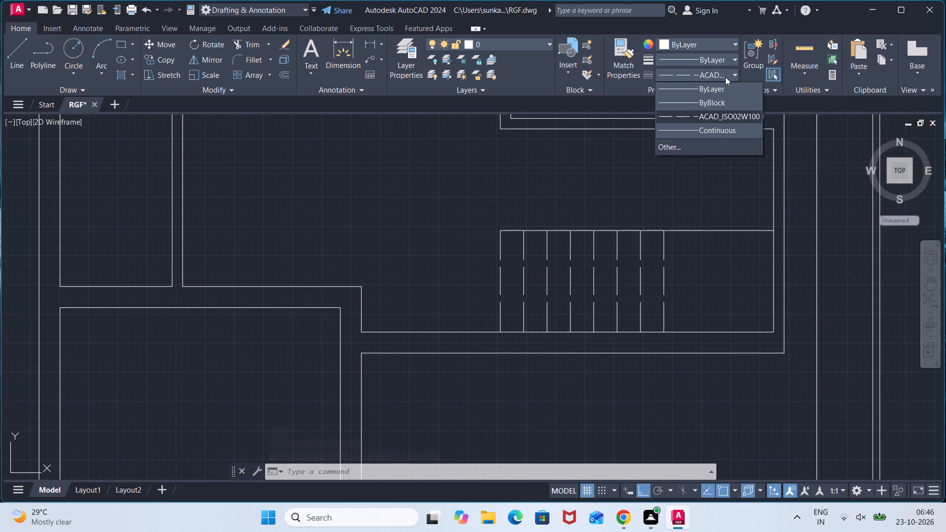
pyautogui.click(719, 85)
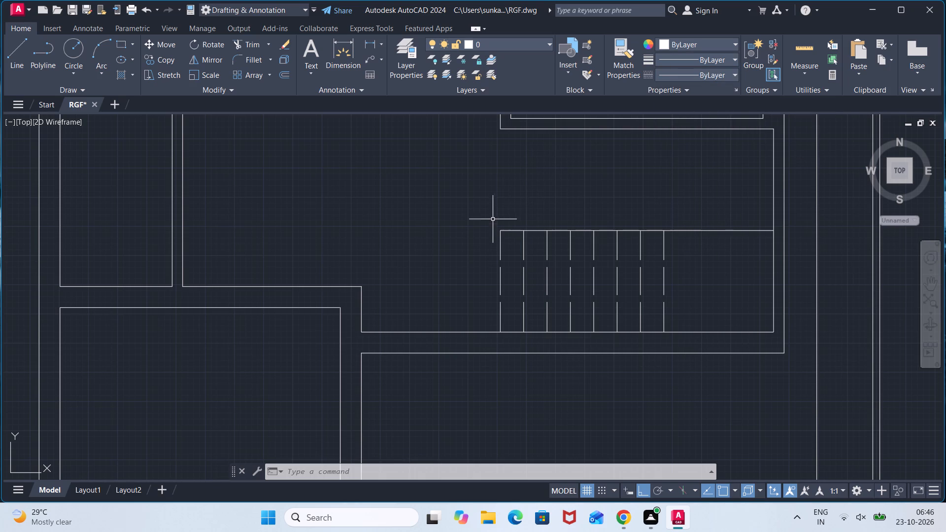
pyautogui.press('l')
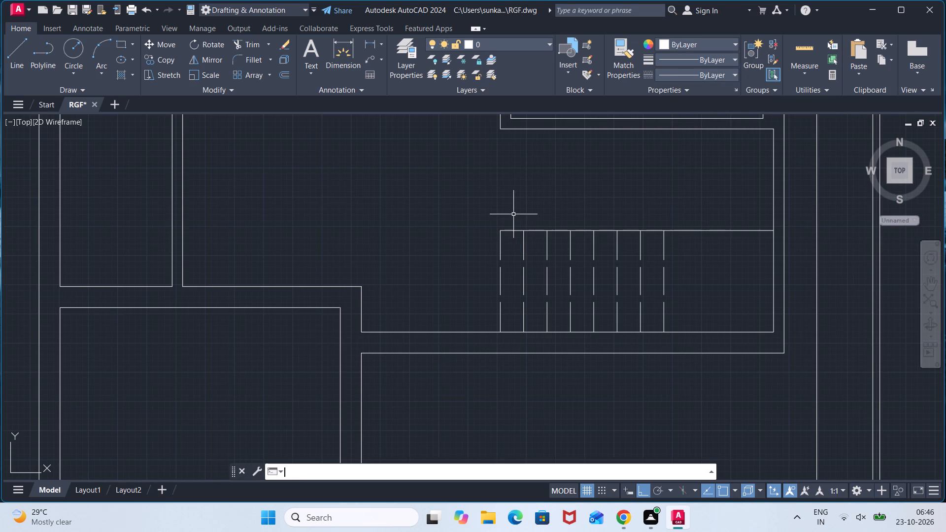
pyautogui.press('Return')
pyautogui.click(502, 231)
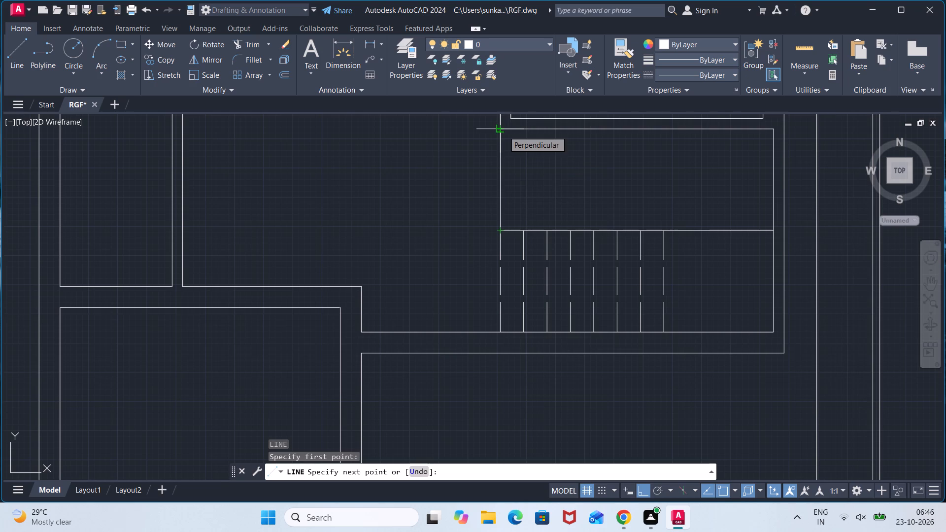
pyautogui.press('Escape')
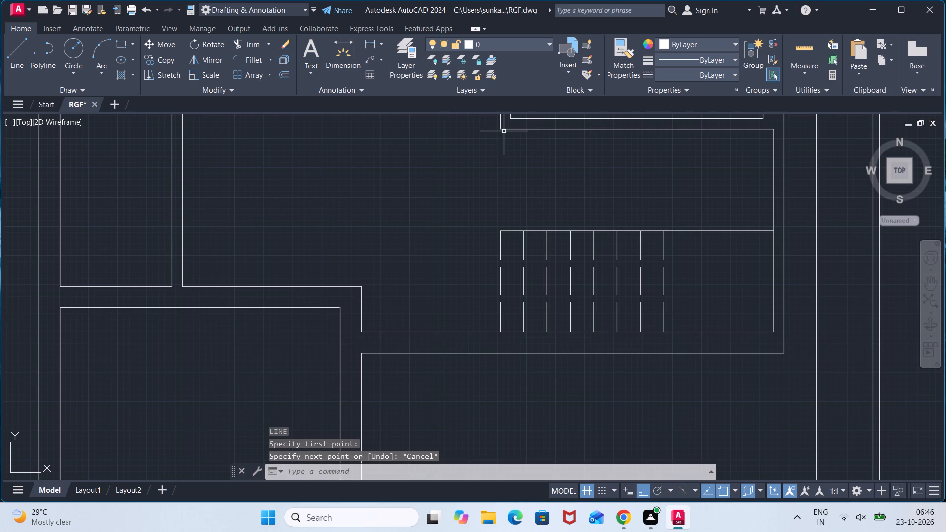
# Draw a solid vertical line from the second dashed tread's upper end to the lower wall line of the room above.
pyautogui.press('l')
pyautogui.press('Return')
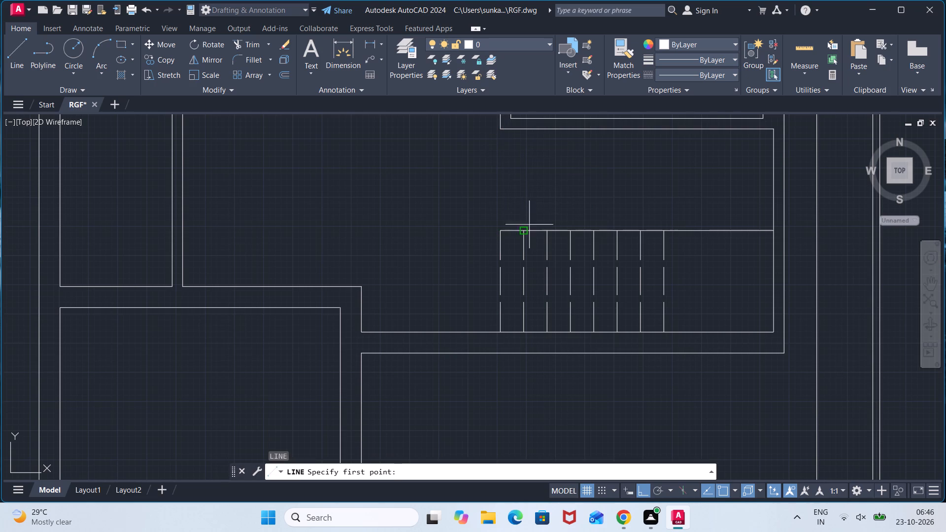
pyautogui.click(526, 228)
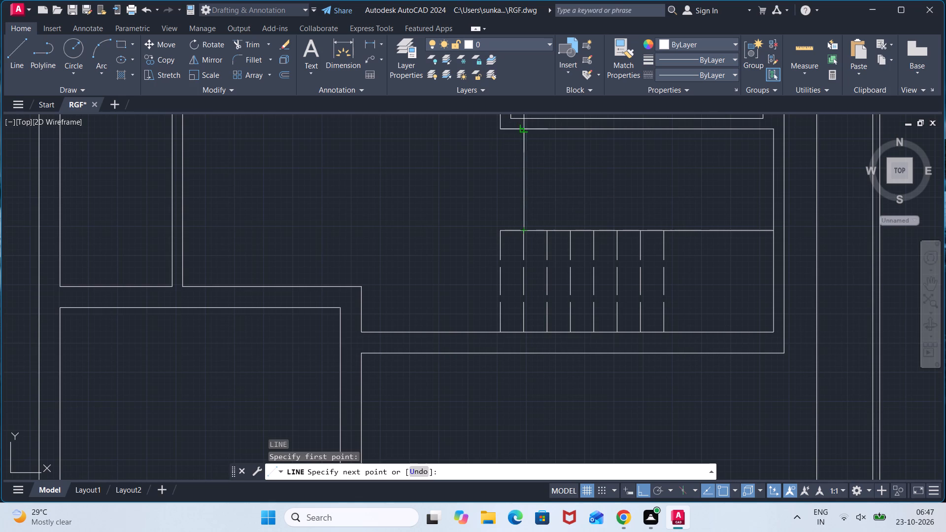
pyautogui.click(525, 129)
pyautogui.press('Escape')
# Offset the solid tread line of the upper flight 10" to the right six times in succession.
pyautogui.press('o')
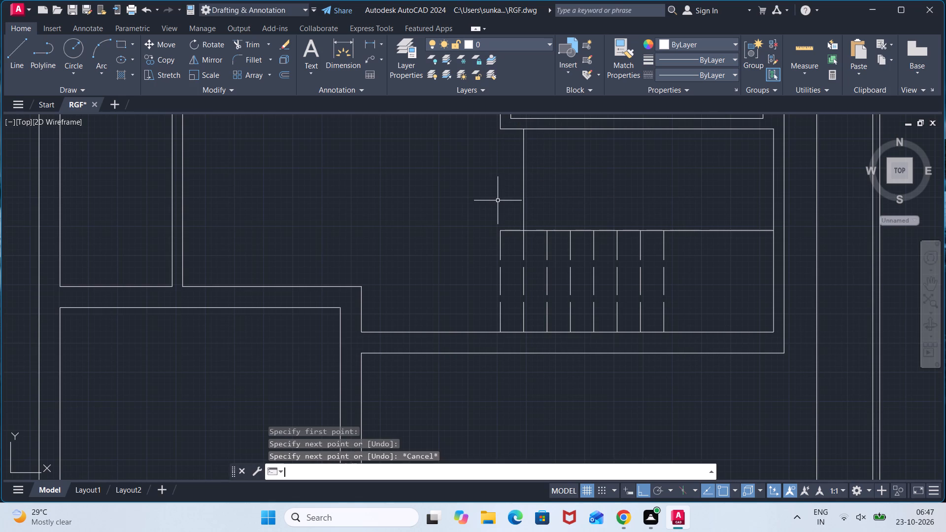
pyautogui.press('Return')
pyautogui.press('Return')
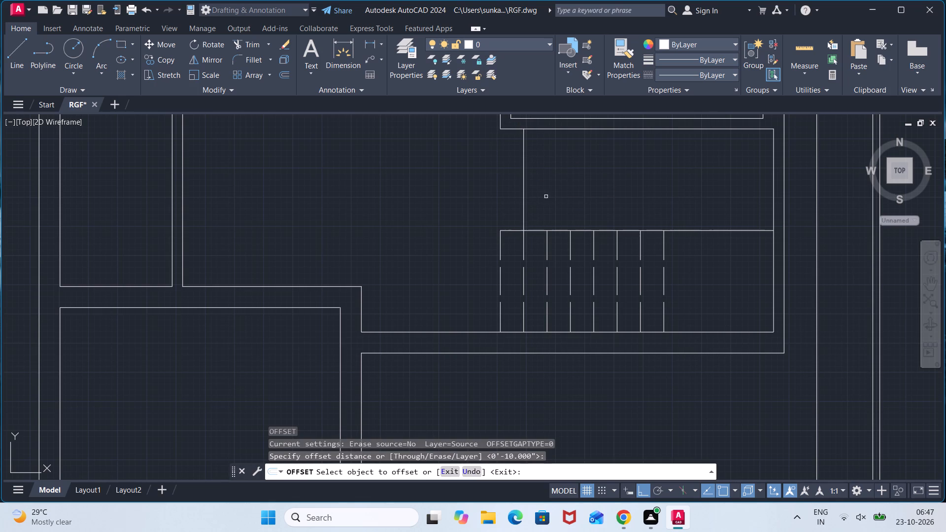
pyautogui.click(523, 203)
pyautogui.click(563, 199)
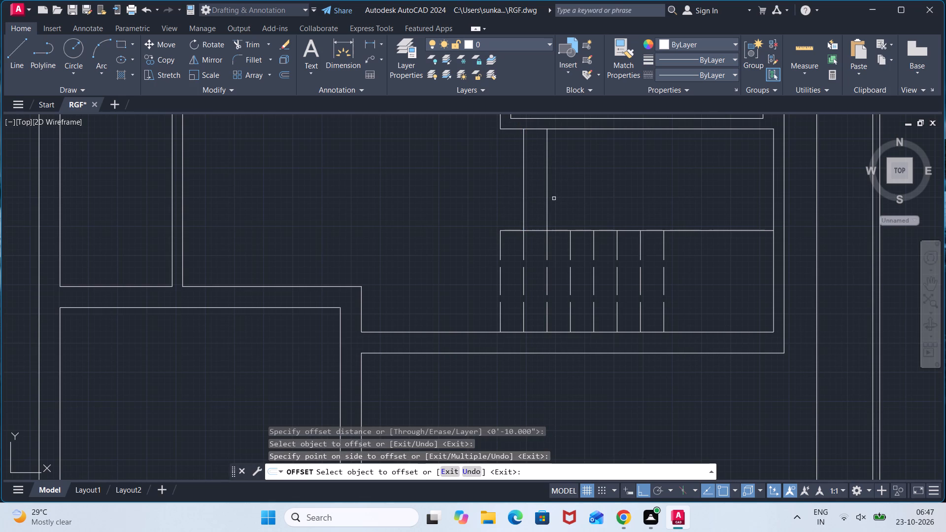
pyautogui.click(548, 202)
pyautogui.click(583, 199)
pyautogui.click(572, 205)
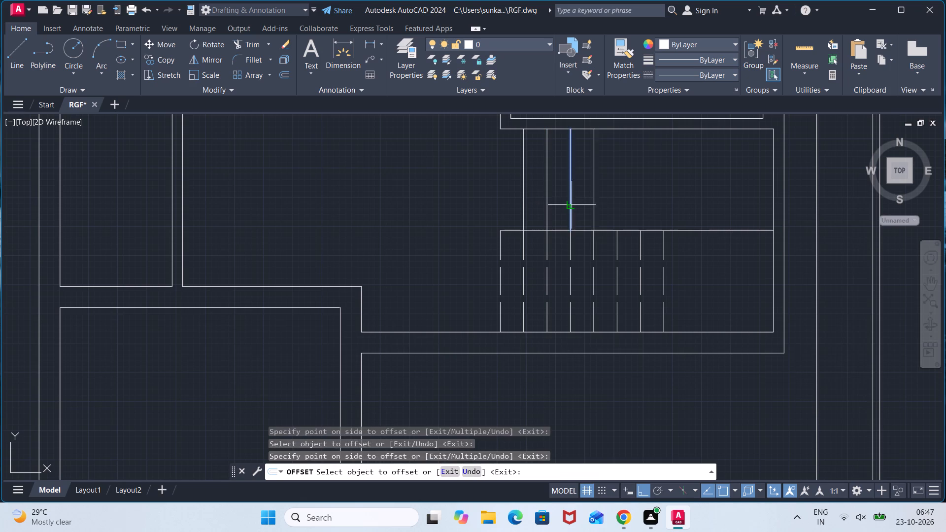
pyautogui.click(585, 203)
pyautogui.click(593, 201)
pyautogui.click(617, 203)
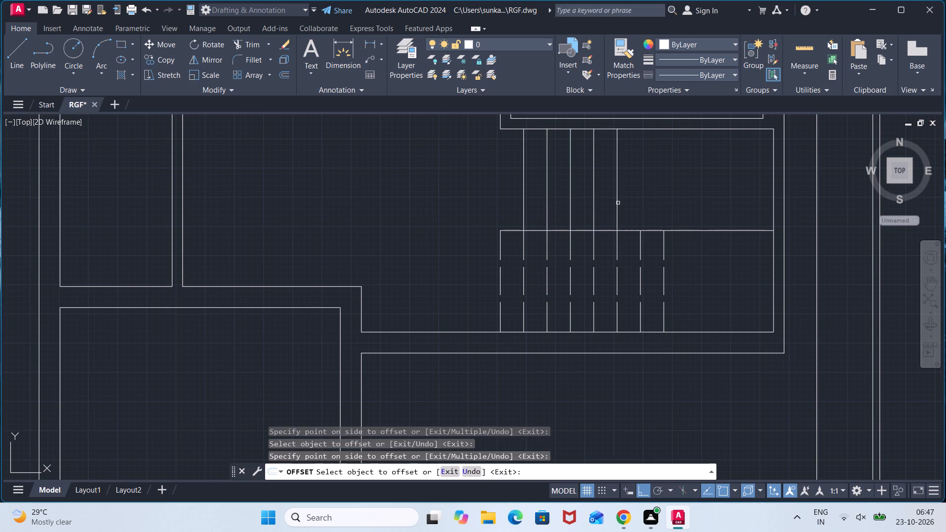
pyautogui.click(619, 205)
pyautogui.click(635, 201)
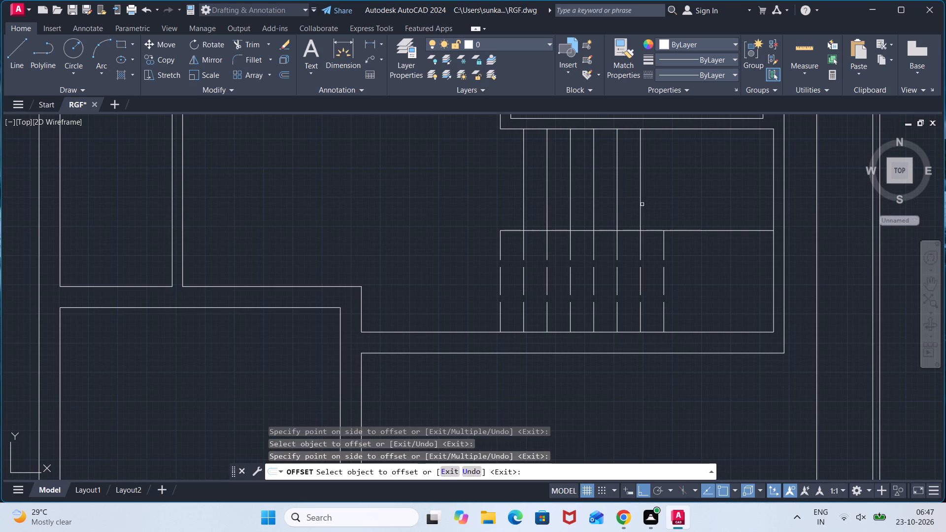
pyautogui.click(640, 205)
pyautogui.click(653, 200)
pyautogui.press('Escape')
pyautogui.press('Escape')
pyautogui.press('Escape')
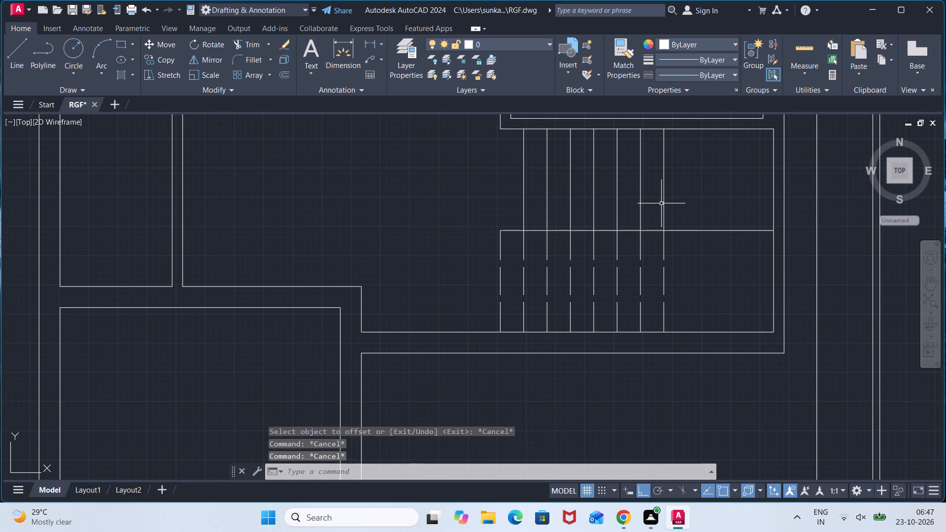
# With Ortho off, draw a diagonal line from the last solid tread's lower end to the landing's upper-right corner.
pyautogui.press('l')
pyautogui.press('Return')
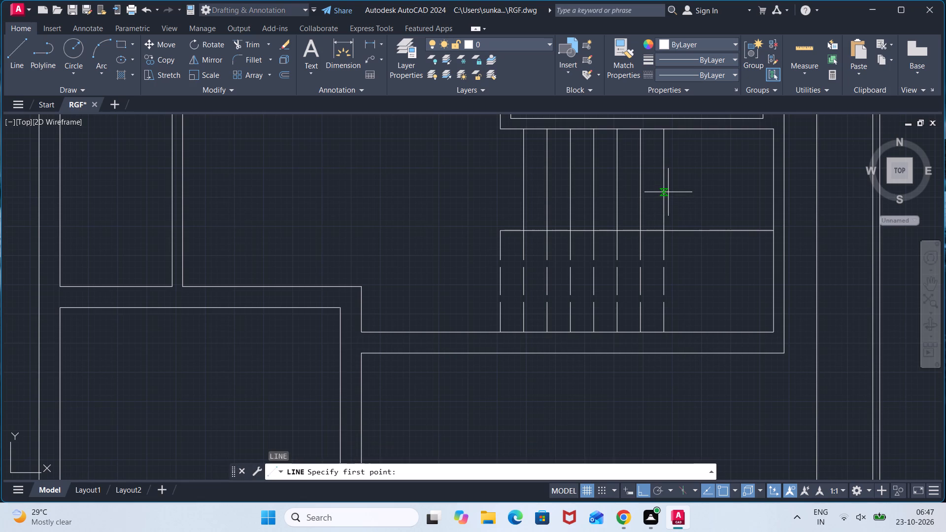
pyautogui.press('F8')
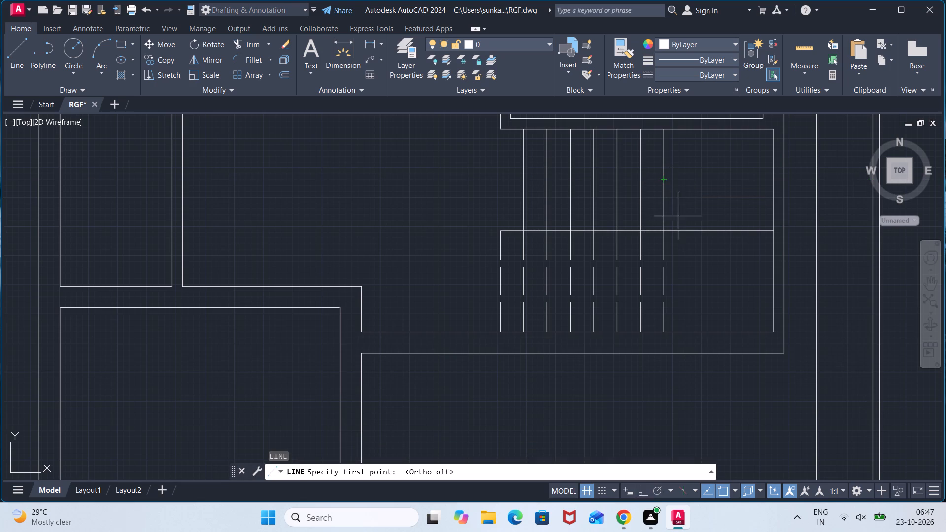
pyautogui.click(664, 228)
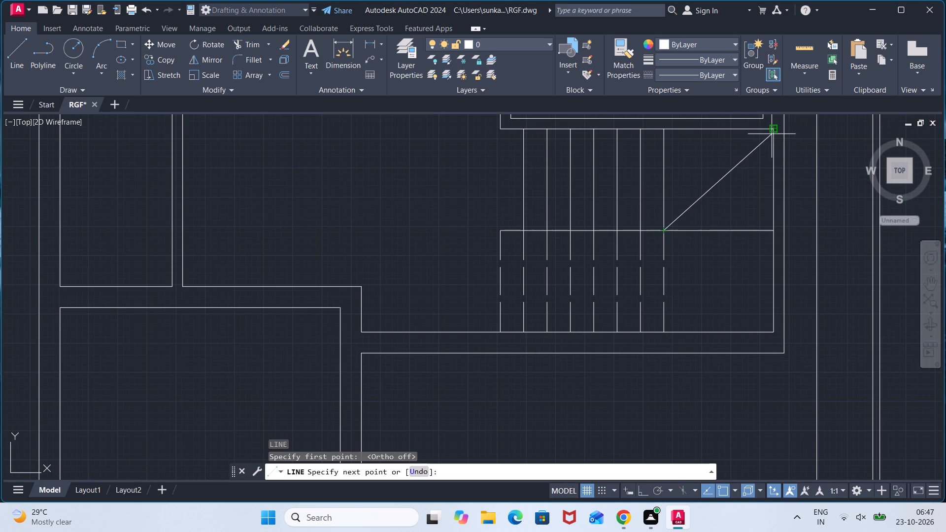
pyautogui.click(773, 131)
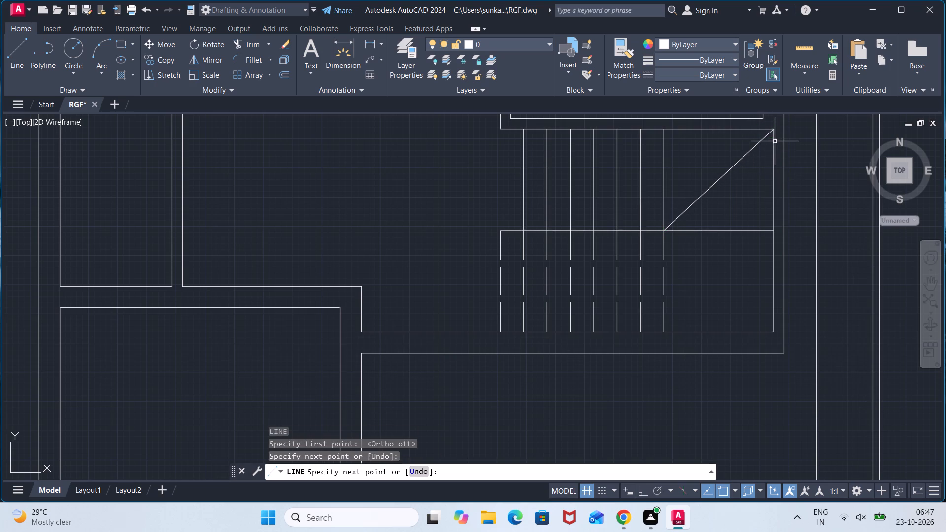
pyautogui.press('Escape')
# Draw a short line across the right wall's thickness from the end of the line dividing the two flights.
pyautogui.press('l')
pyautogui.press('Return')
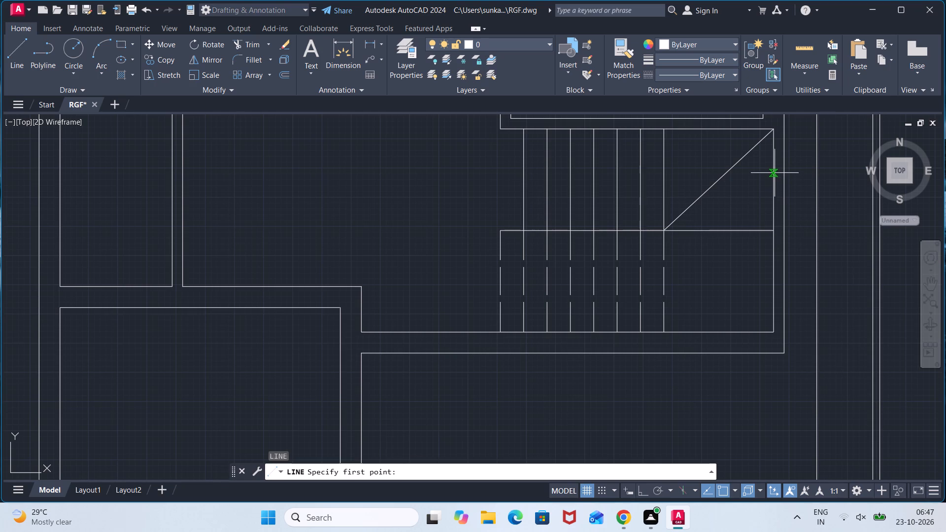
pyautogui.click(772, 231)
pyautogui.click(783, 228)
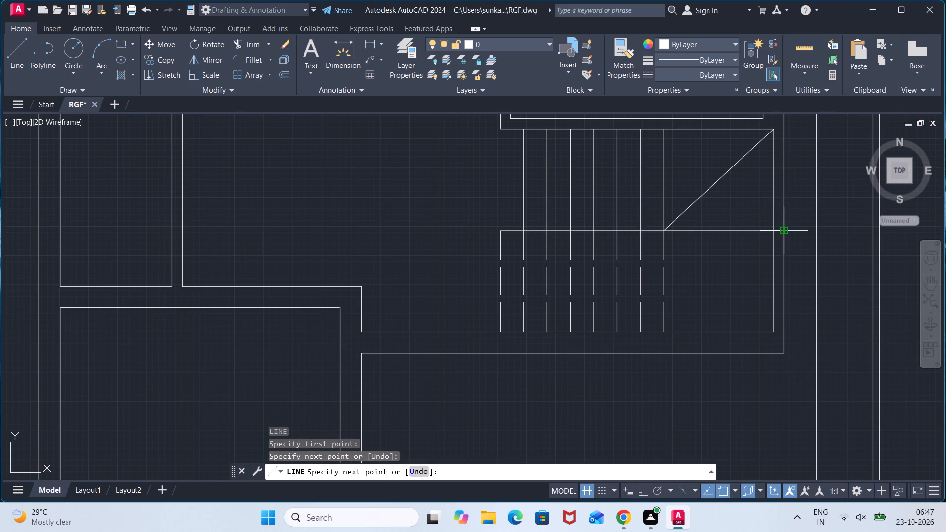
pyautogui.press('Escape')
# Draw a winder line from the last solid tread's lower end to the right wall, between the upper corner and the divider line.
pyautogui.press('l')
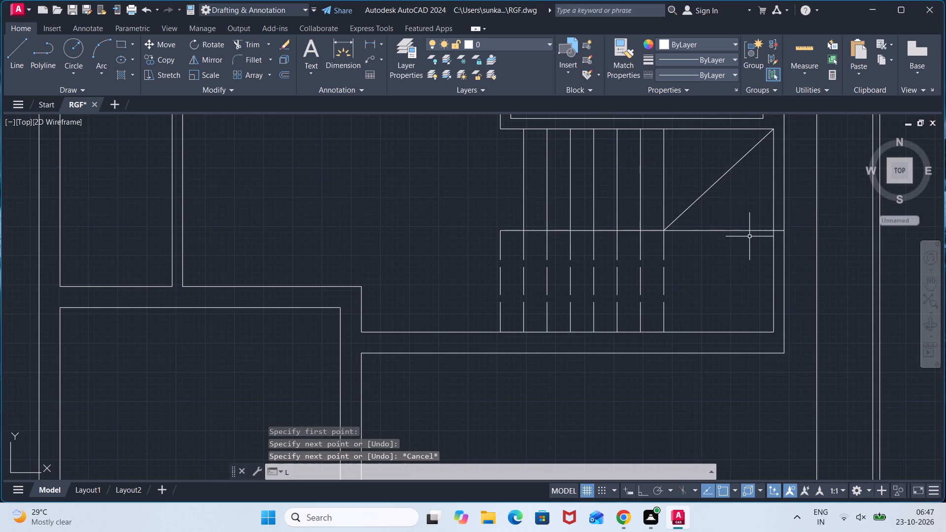
pyautogui.press('Return')
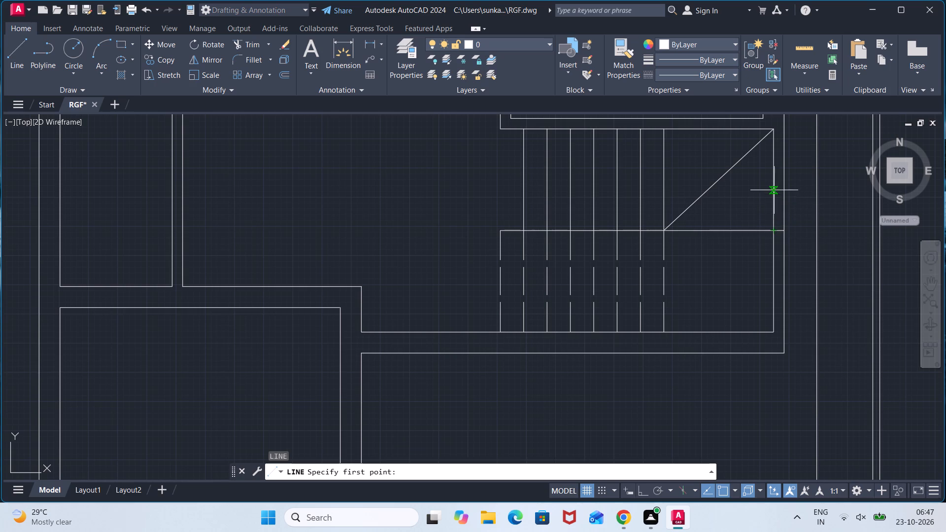
pyautogui.click(664, 231)
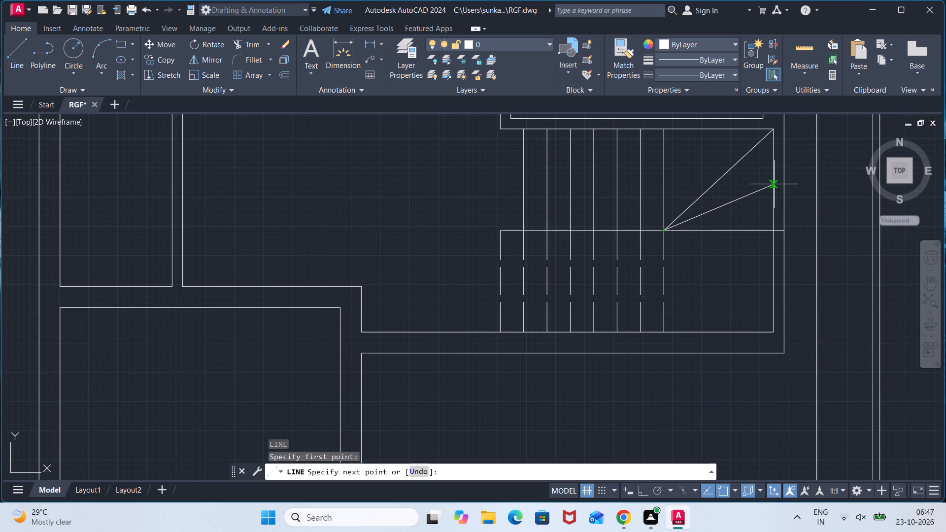
pyautogui.click(774, 184)
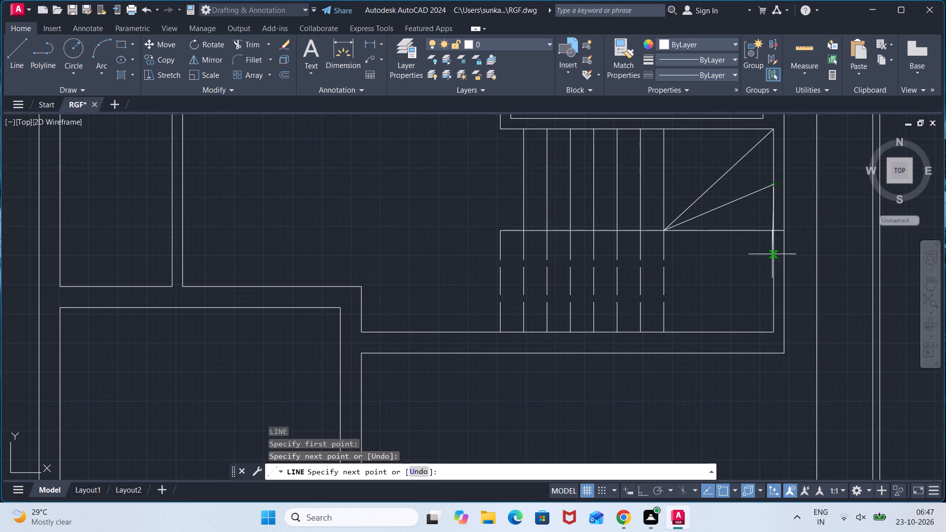
pyautogui.press('Escape')
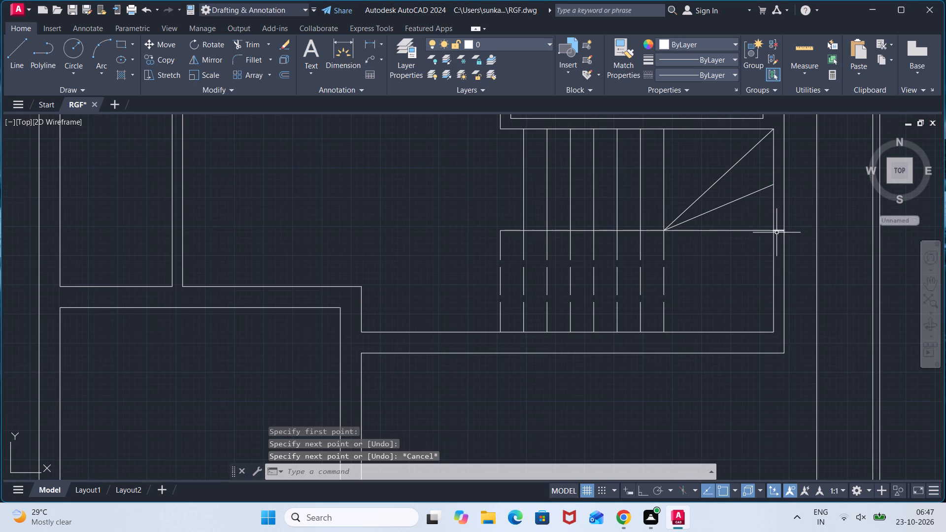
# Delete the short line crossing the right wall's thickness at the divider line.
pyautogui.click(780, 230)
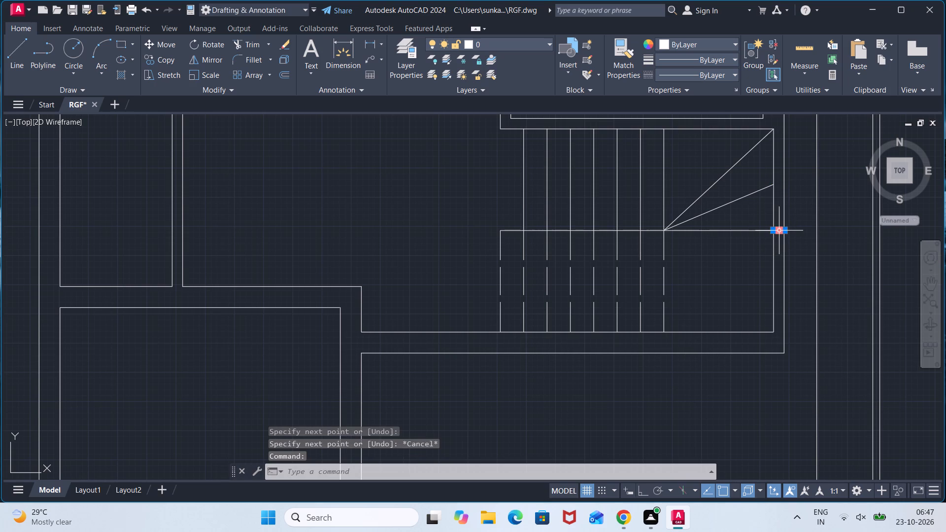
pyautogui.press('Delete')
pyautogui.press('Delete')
# Draw two lower winder lines from the same pivot point, to the landing's lower-right corner and to the right wall above that corner.
pyautogui.press('l')
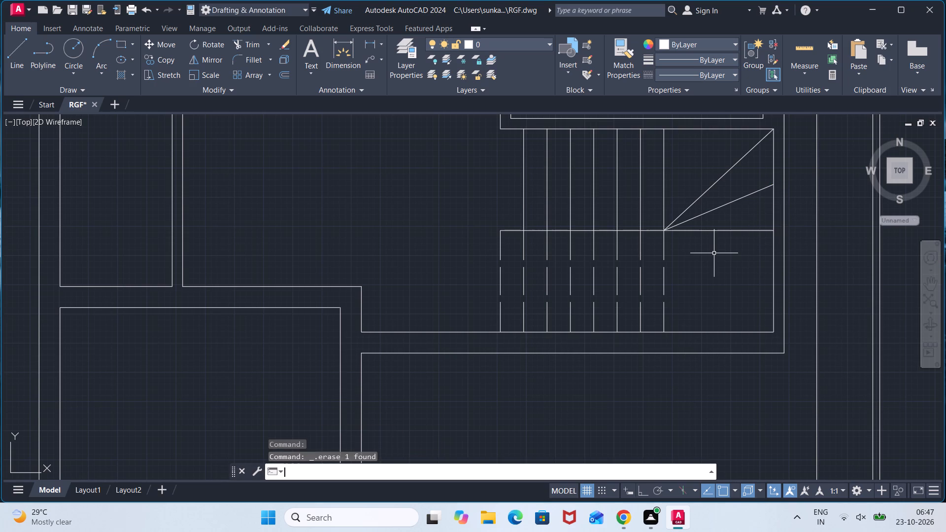
pyautogui.press('Return')
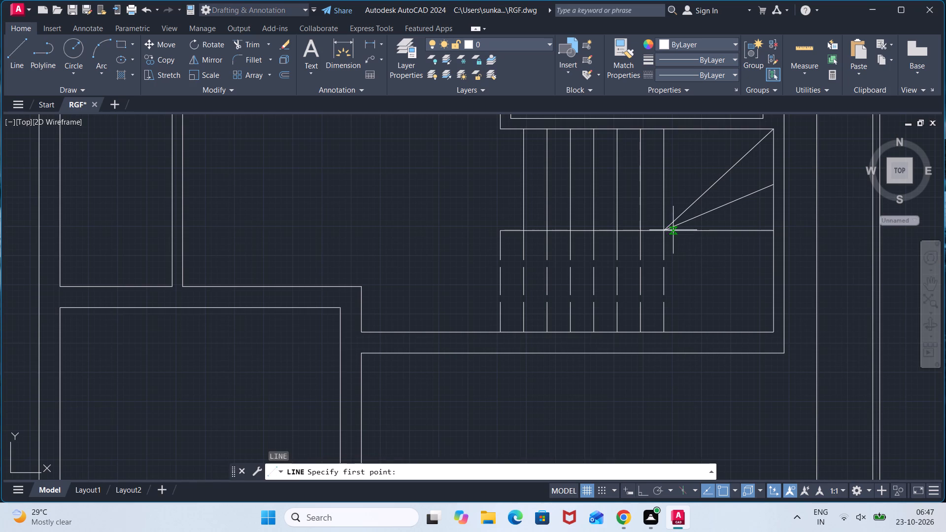
pyautogui.click(667, 229)
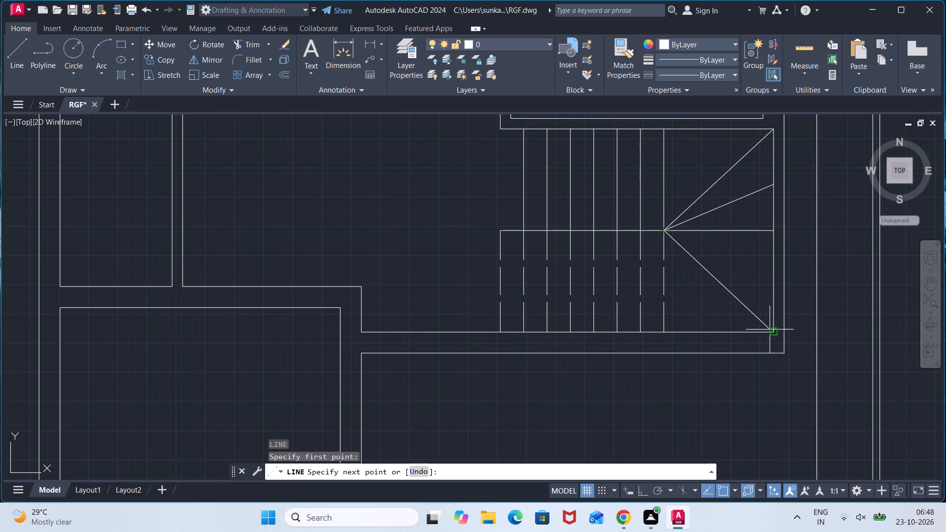
pyautogui.click(770, 332)
pyautogui.press('Escape')
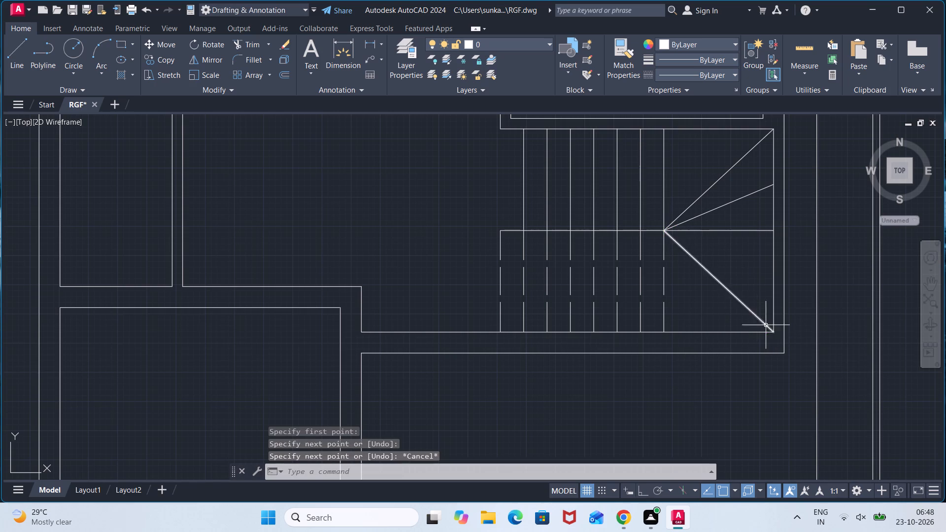
pyautogui.press('l')
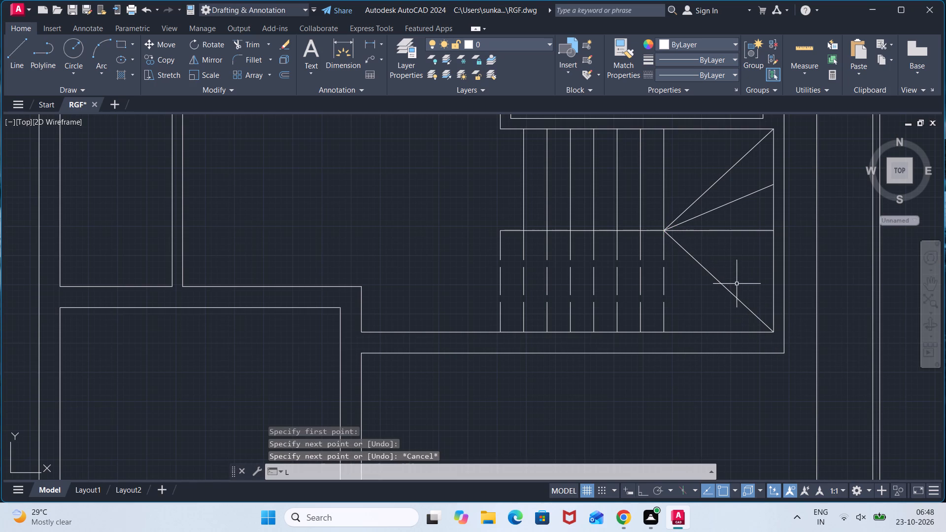
pyautogui.press('Return')
pyautogui.click(666, 230)
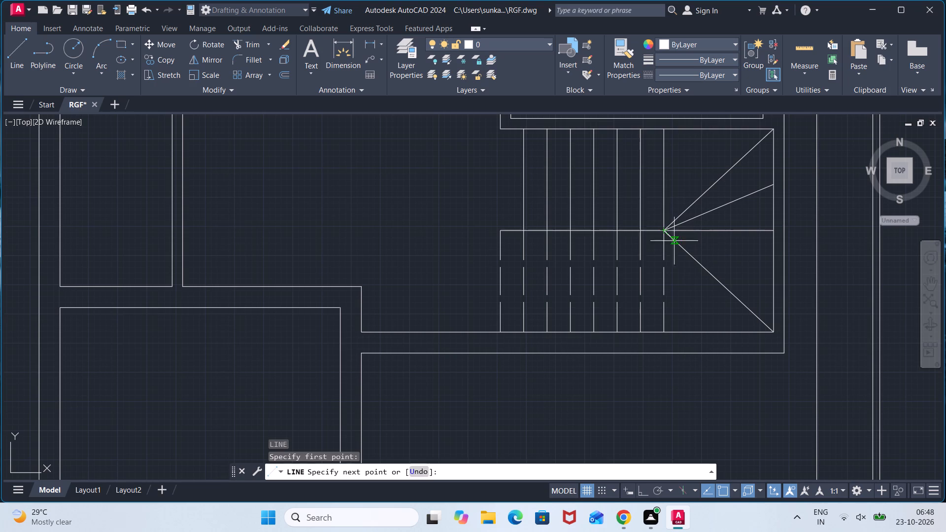
pyautogui.click(775, 278)
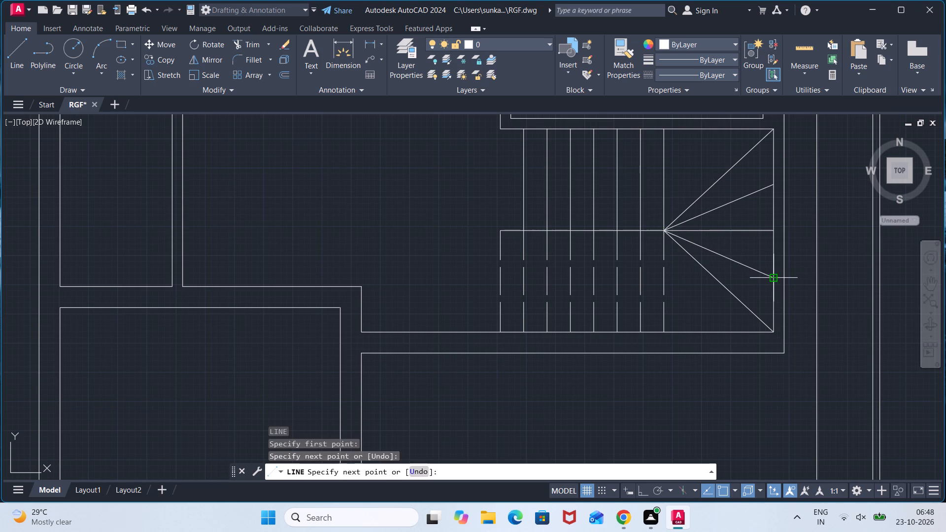
pyautogui.press('Escape')
pyautogui.press('Escape')
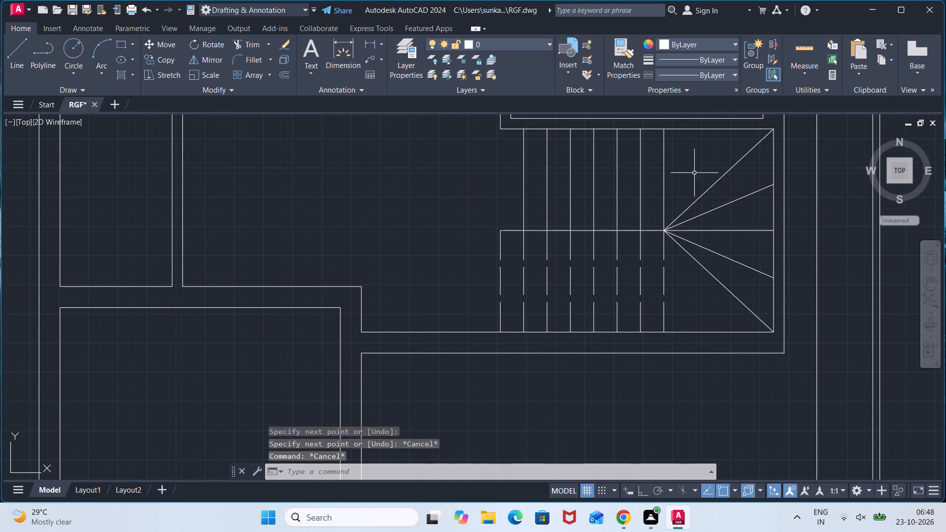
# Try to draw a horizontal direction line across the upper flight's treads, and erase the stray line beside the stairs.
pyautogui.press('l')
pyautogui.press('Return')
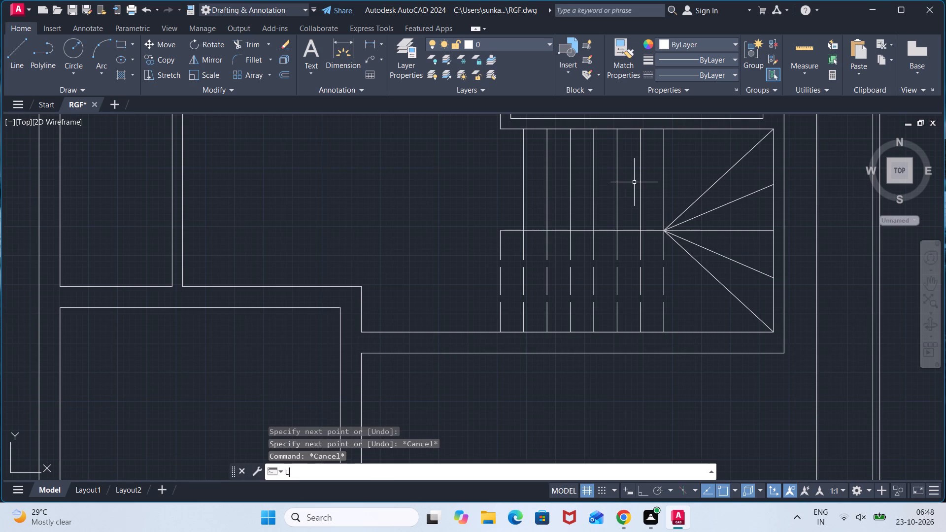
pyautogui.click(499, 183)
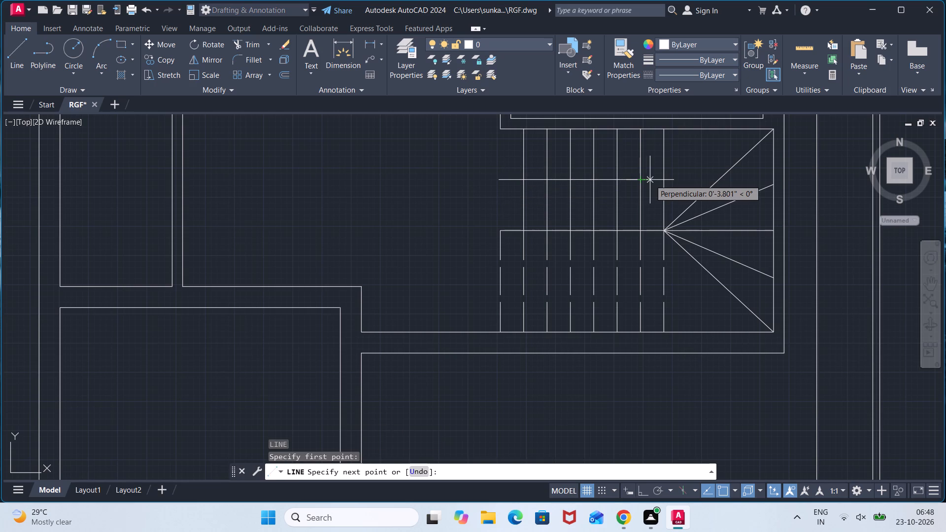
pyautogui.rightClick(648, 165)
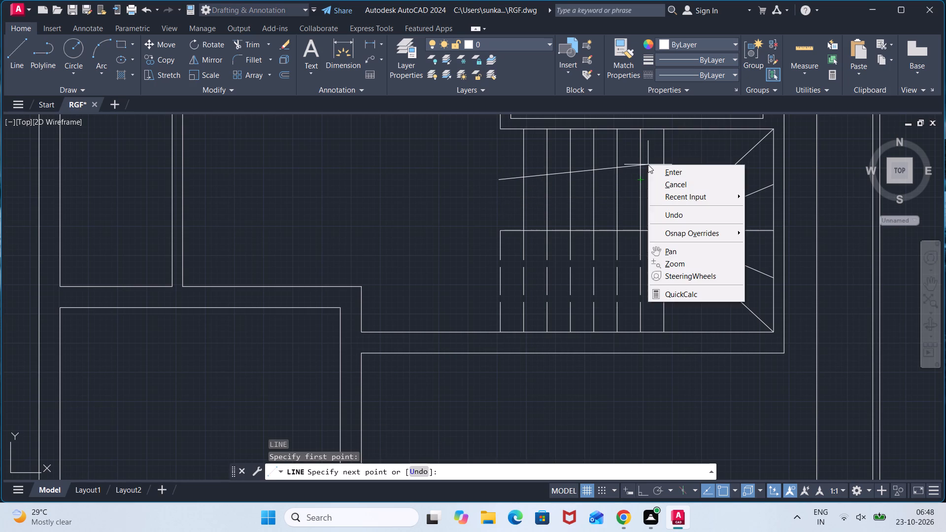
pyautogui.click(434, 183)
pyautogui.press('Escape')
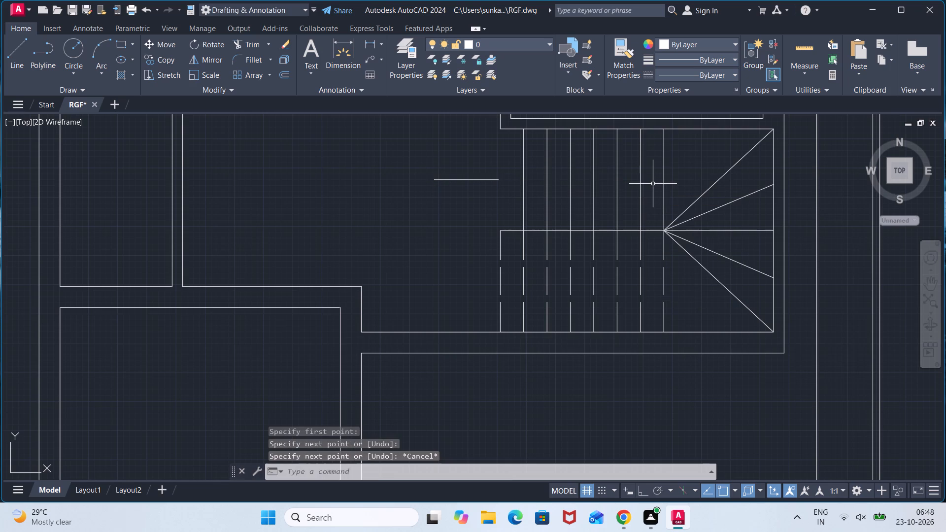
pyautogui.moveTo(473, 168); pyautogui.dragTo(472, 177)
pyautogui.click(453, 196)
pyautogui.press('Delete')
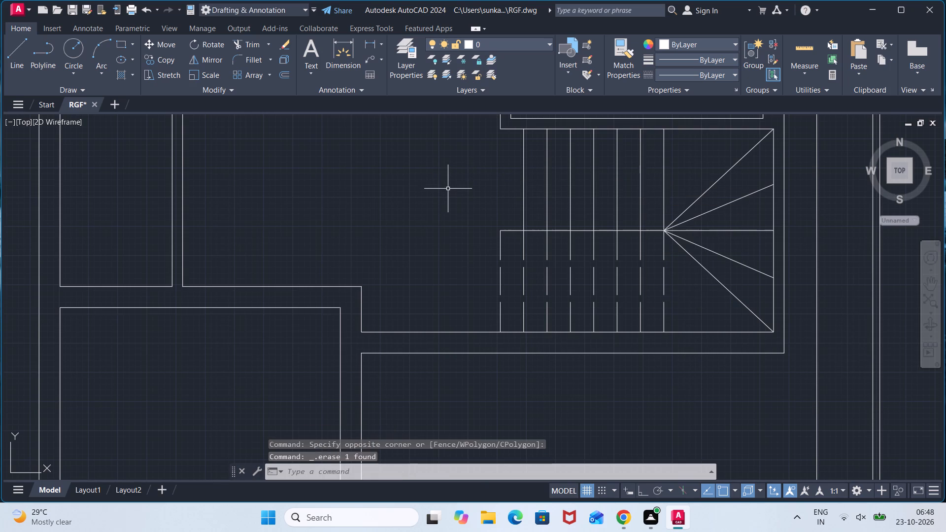
# With Ortho on, draw a horizontal direction line across all the upper flight's treads, starting just before the first and ending past the last.
pyautogui.press('F8')
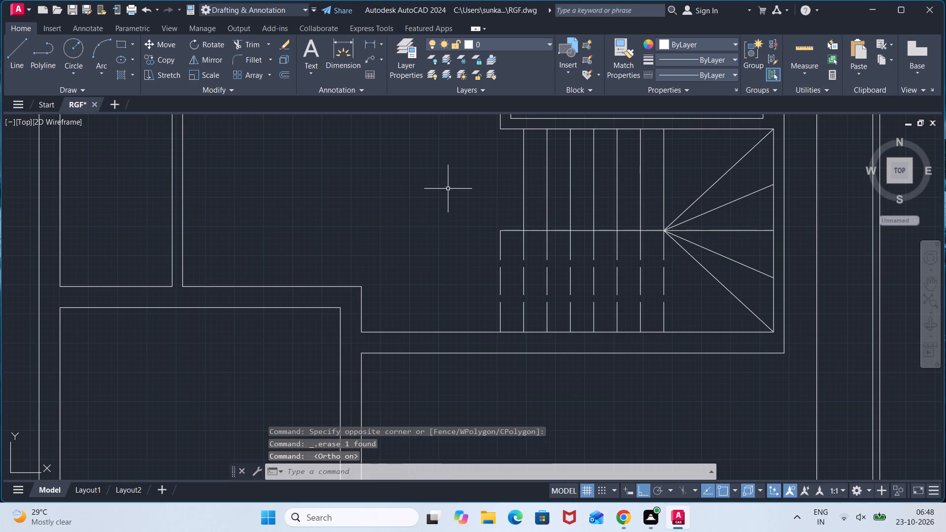
pyautogui.press('l')
pyautogui.press('Return')
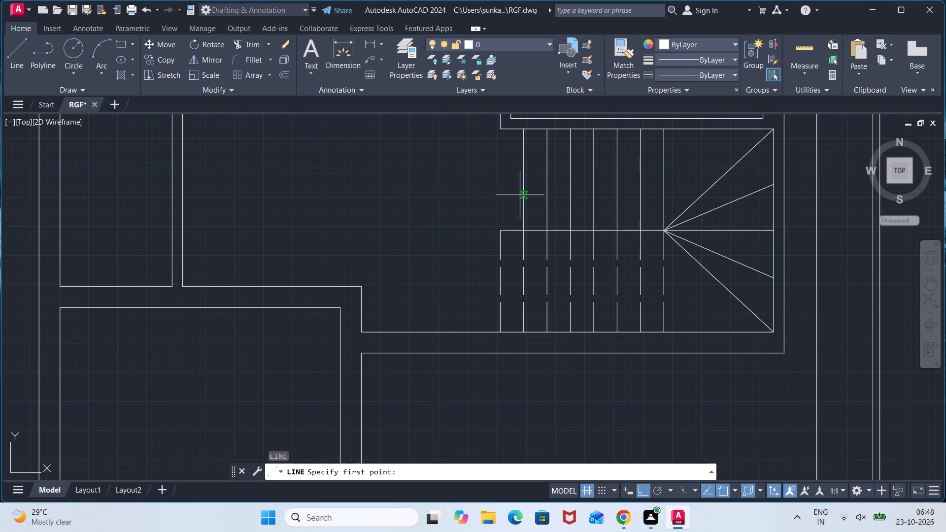
pyautogui.click(512, 186)
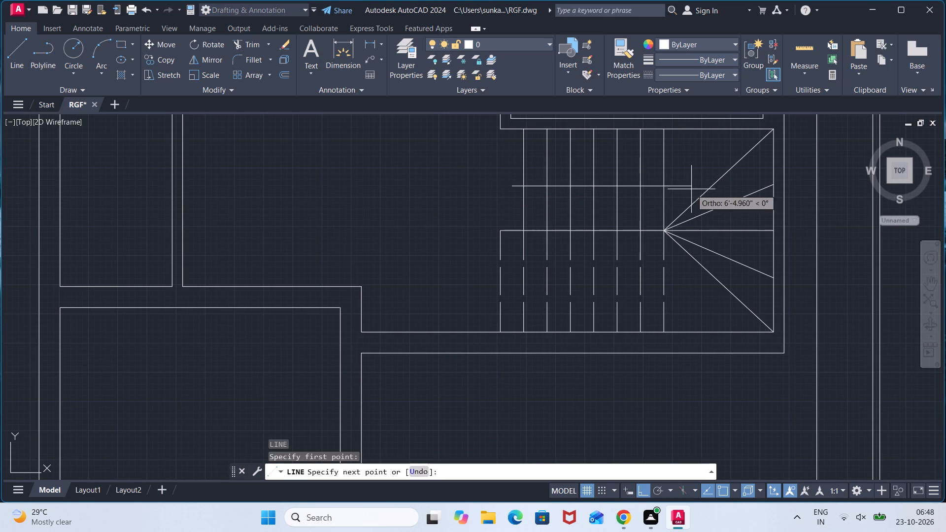
pyautogui.click(674, 185)
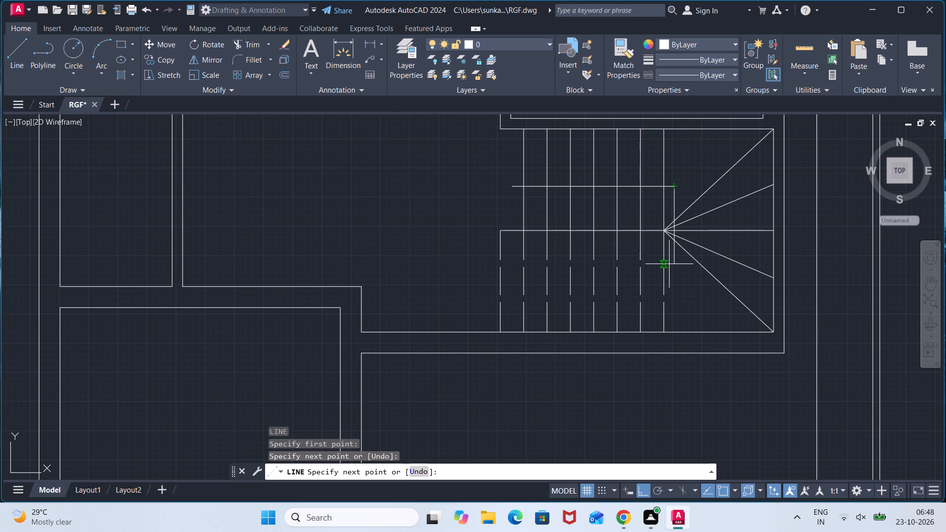
pyautogui.press('Escape')
# Trim the right end of the horizontal direction line back to the second-to-last solid tread.
pyautogui.press('t')
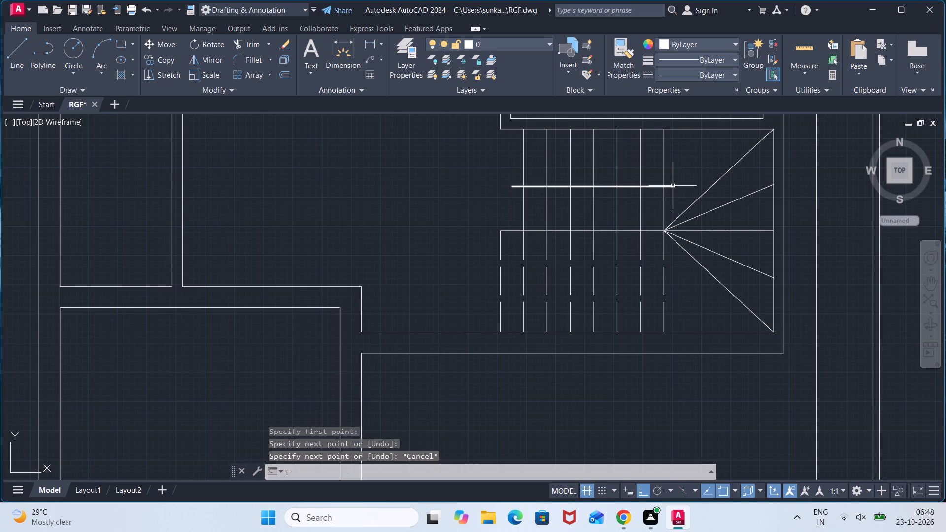
pyautogui.press('r')
pyautogui.press('Return')
pyautogui.click(673, 185)
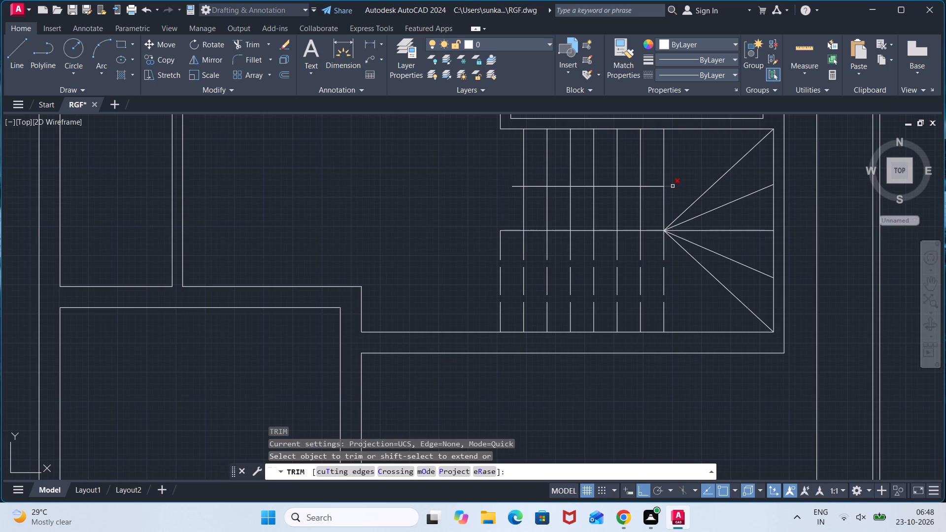
pyautogui.click(669, 189)
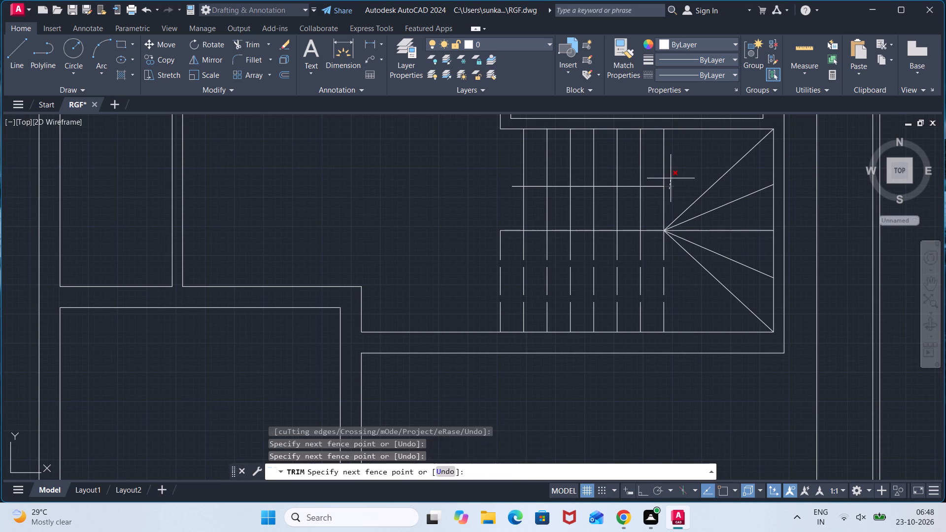
pyautogui.click(671, 178)
pyautogui.click(657, 187)
pyautogui.press('Escape')
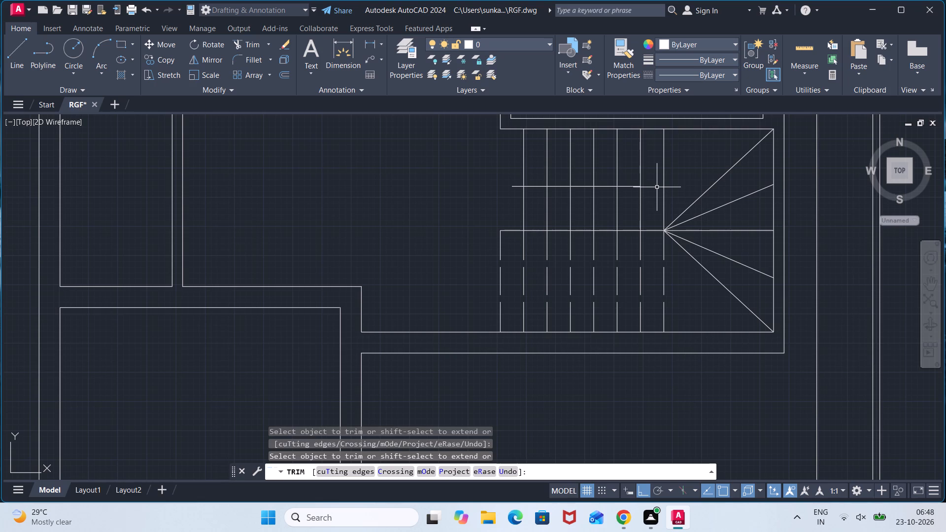
# From the direction line's right end, draw a short horizontal extension and a vertical line down past the stair's middle line.
pyautogui.press('l')
pyautogui.press('Return')
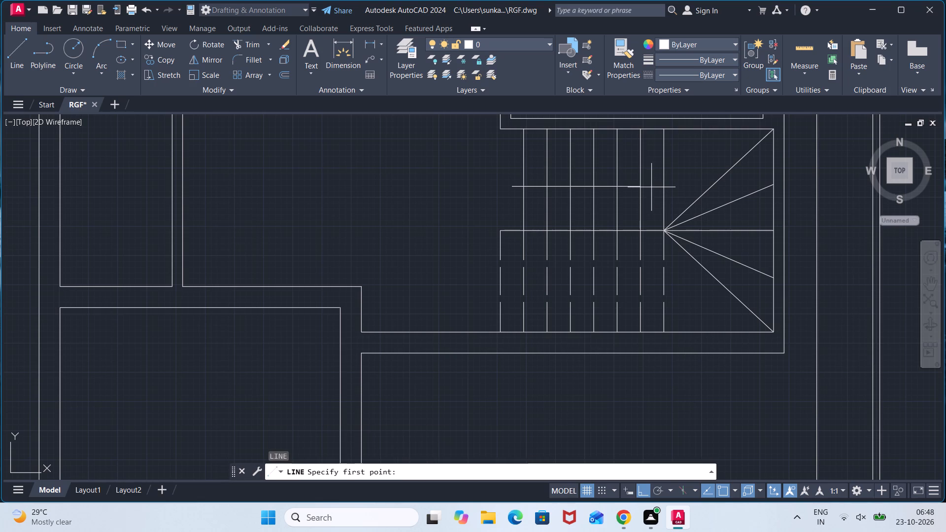
pyautogui.click(640, 186)
pyautogui.click(647, 188)
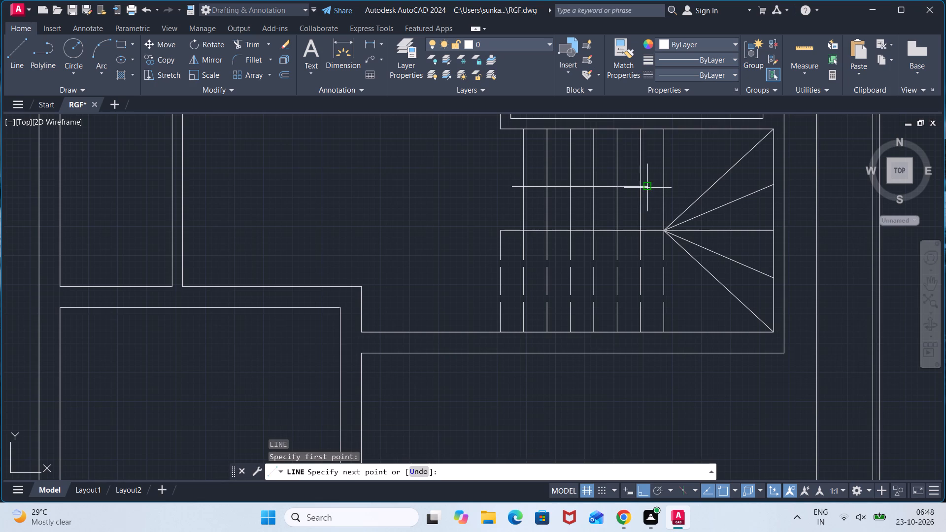
pyautogui.click(648, 265)
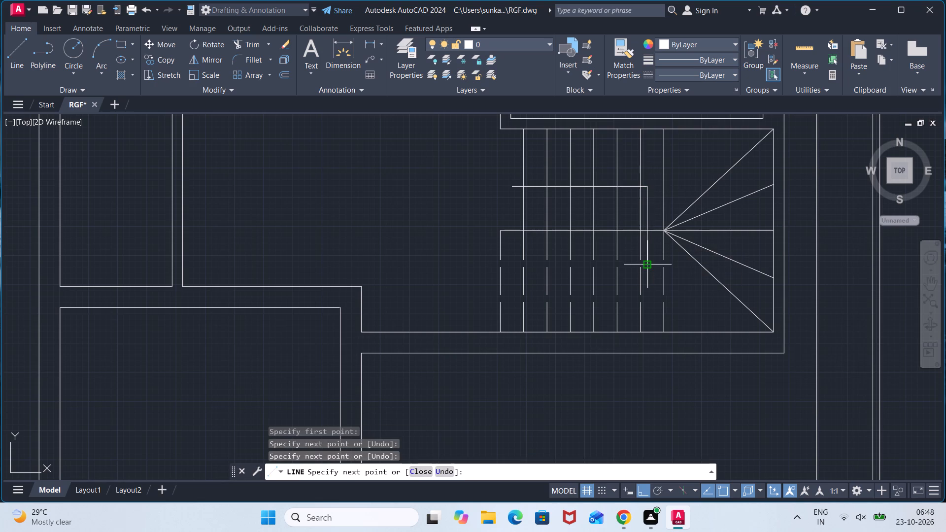
pyautogui.press('Escape')
pyautogui.press('Escape')
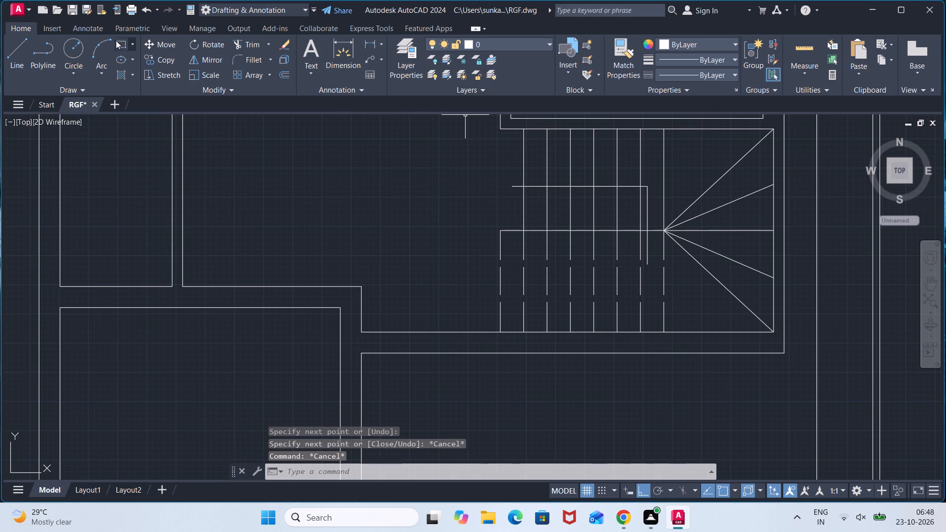
# Draw a 2-point circle using the vertical line's top and bottom ends as its diameter.
pyautogui.click(95, 71)
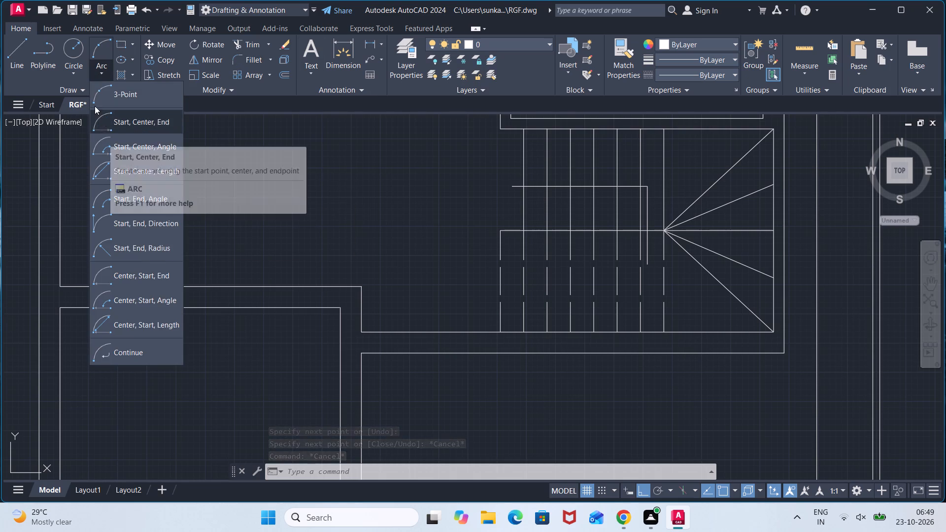
pyautogui.click(74, 72)
pyautogui.click(82, 147)
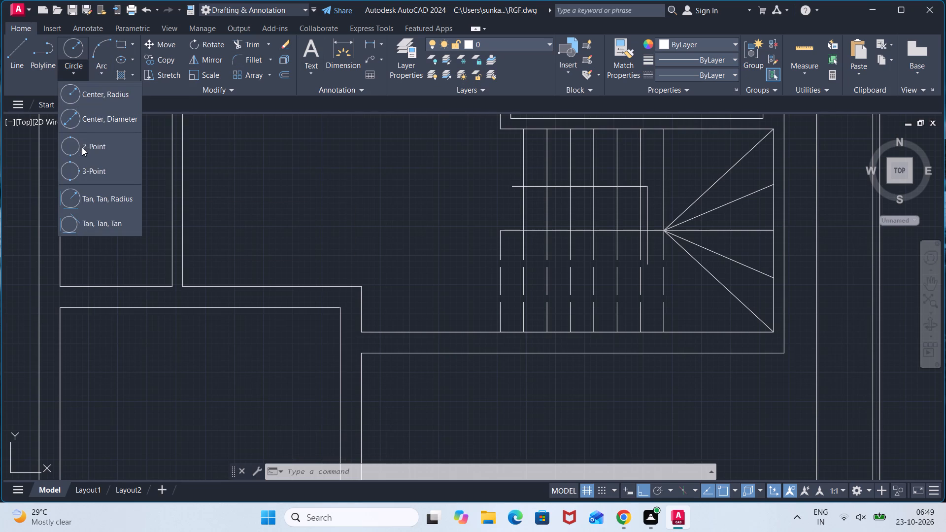
pyautogui.scroll(3, 662, 183)
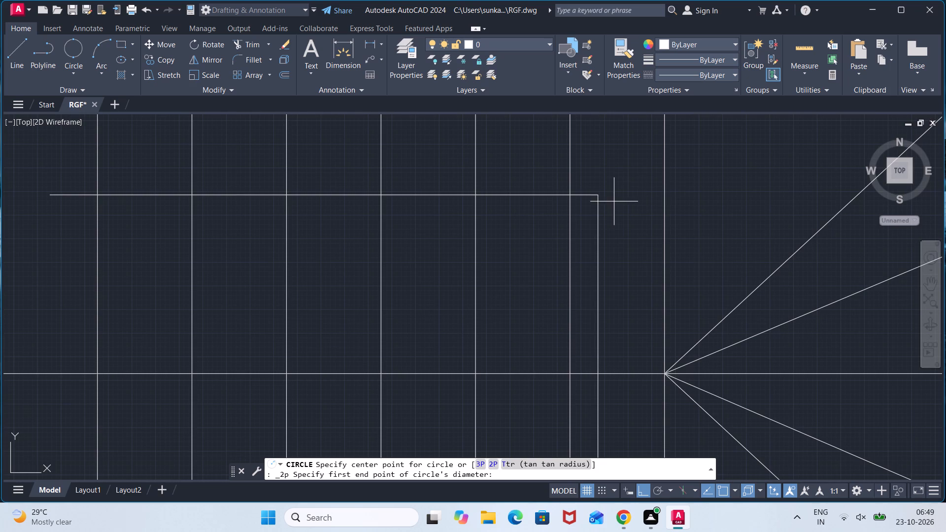
pyautogui.click(596, 197)
pyautogui.moveTo(600, 271); pyautogui.dragTo(623, 163, button='middle')
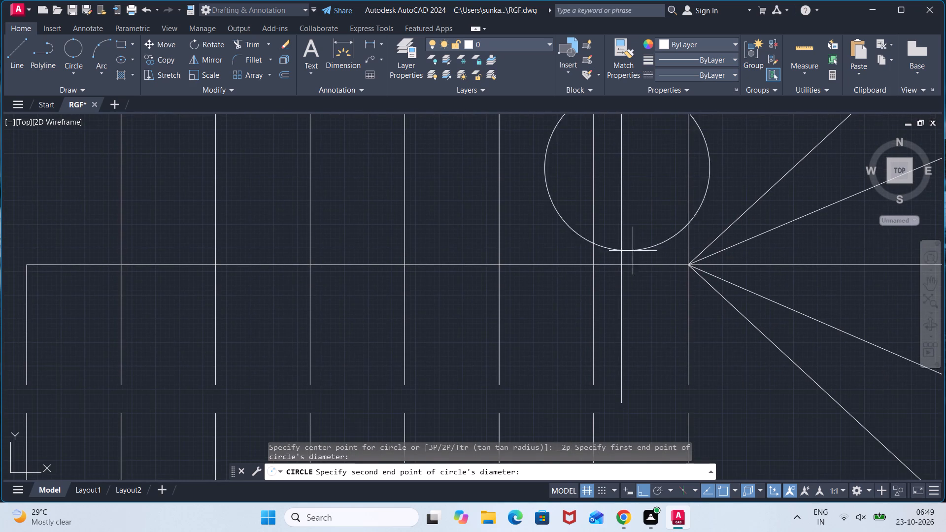
pyautogui.click(624, 403)
pyautogui.scroll(-2, 675, 328)
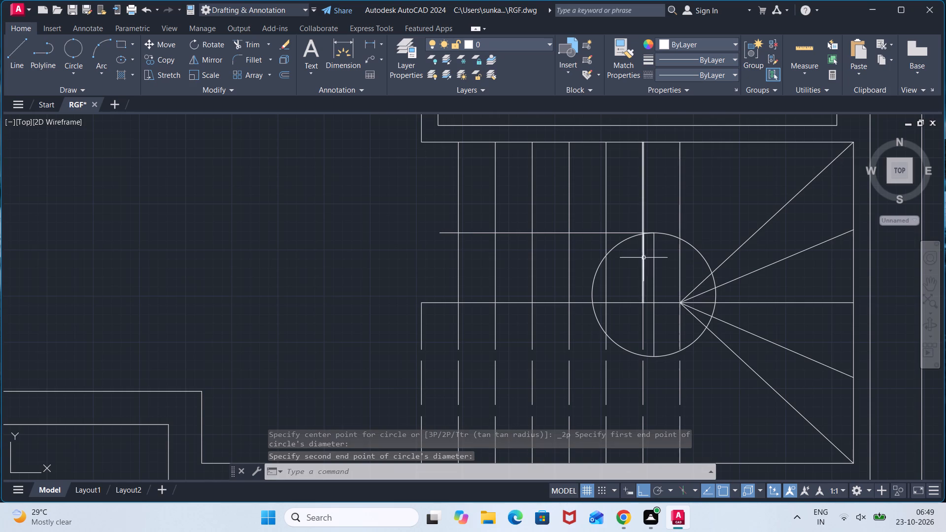
# Trim away the circle's left half, leaving a semicircular arc that turns around the winder pivot.
pyautogui.write('TR')
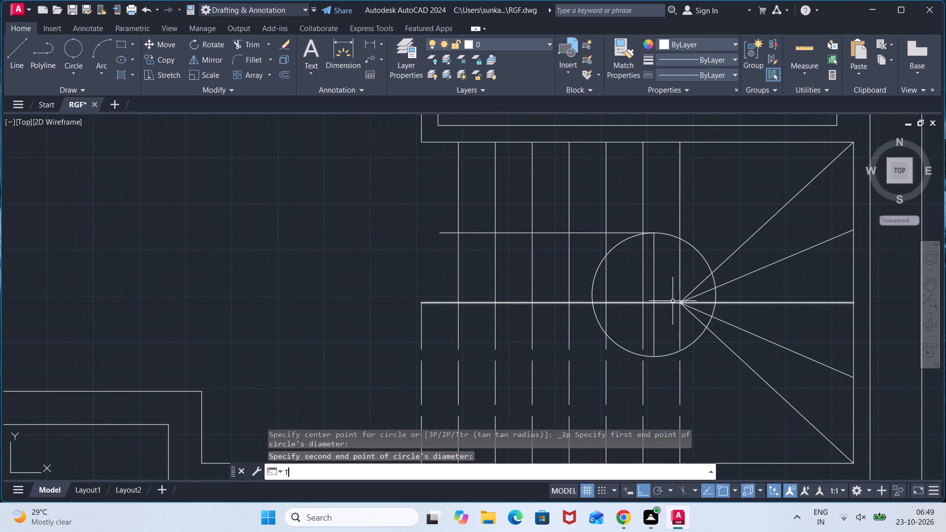
pyautogui.press('Return')
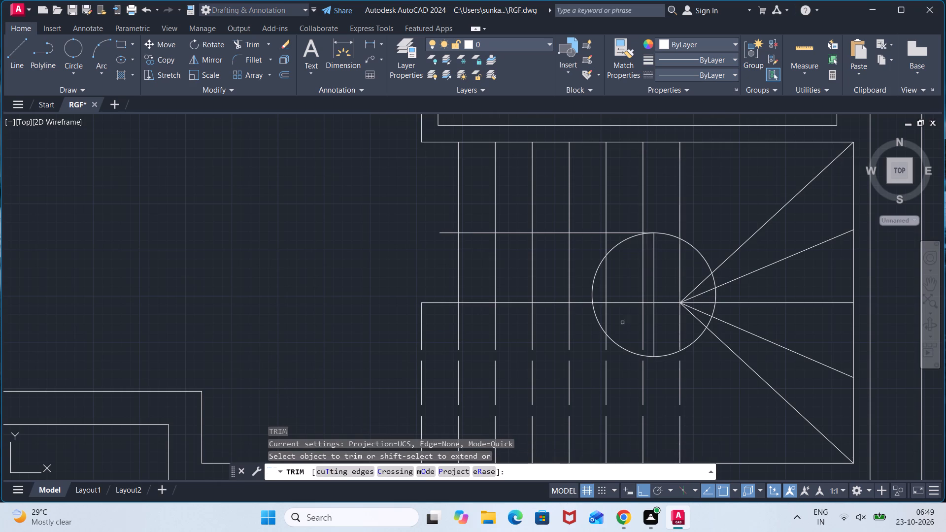
pyautogui.click(614, 342)
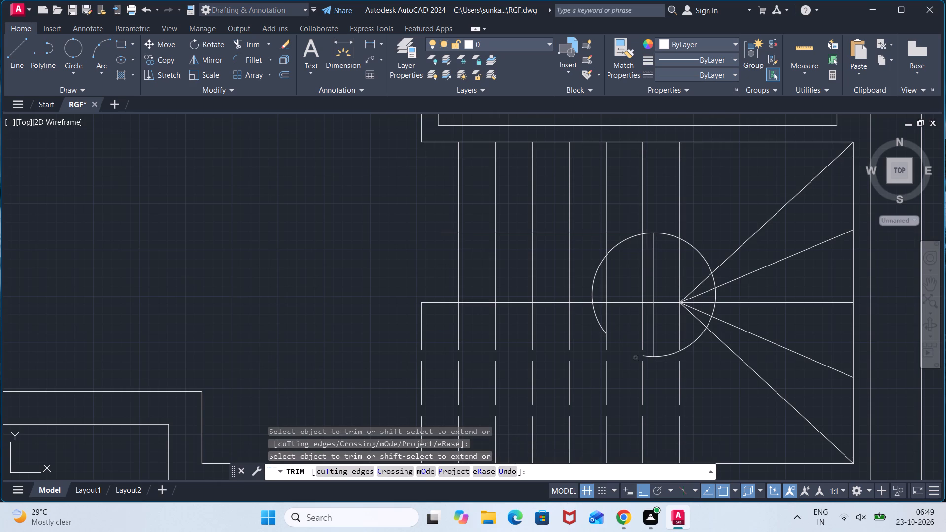
pyautogui.click(647, 355)
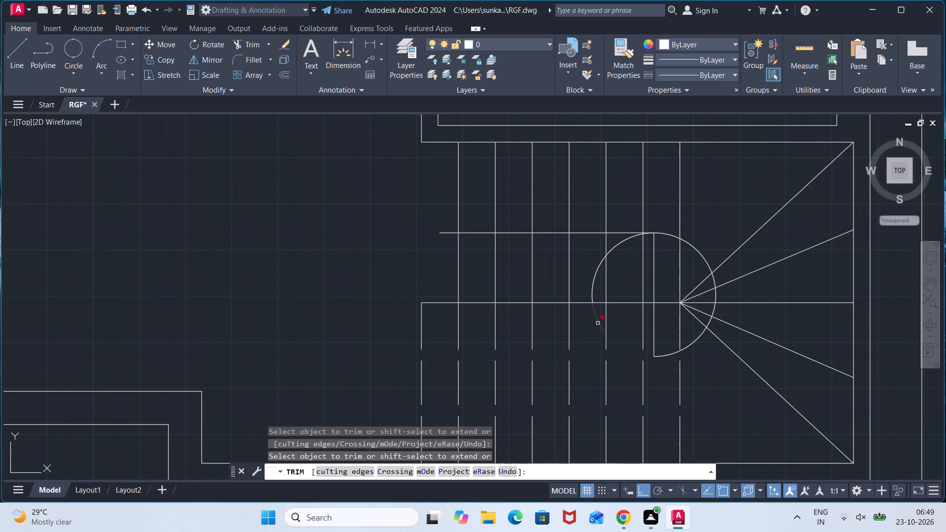
pyautogui.click(598, 323)
pyautogui.click(595, 279)
pyautogui.click(633, 237)
pyautogui.scroll(4, 642, 234)
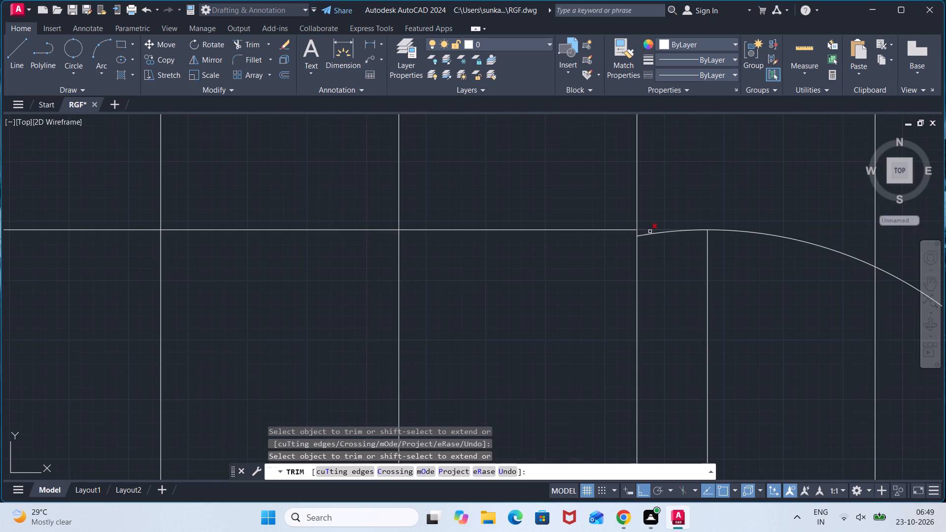
pyautogui.click(651, 235)
# Trim away the vertical diameter line above and below the stair's middle line.
pyautogui.scroll(-3, 752, 309)
pyautogui.moveTo(755, 317); pyautogui.dragTo(771, 242, button='middle')
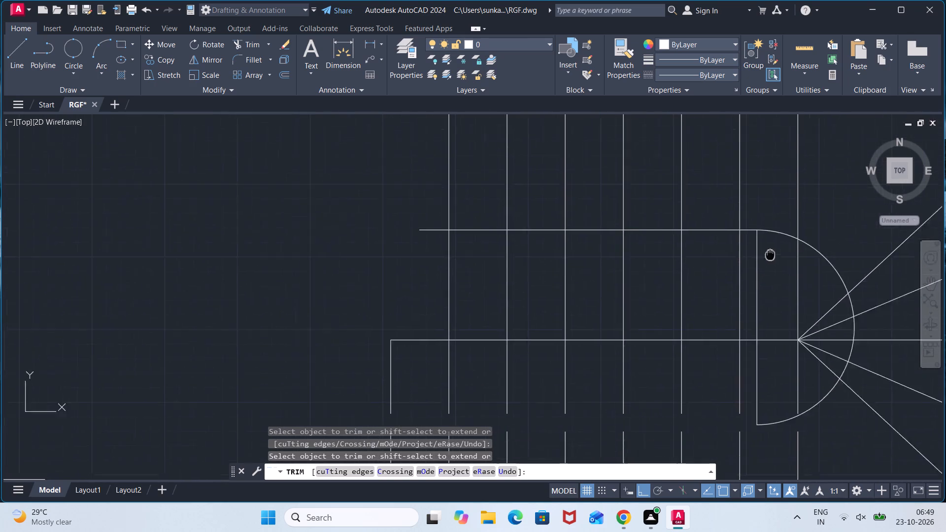
pyautogui.moveTo(771, 242); pyautogui.dragTo(769, 134, button='middle')
pyautogui.click(770, 181)
pyautogui.click(747, 198)
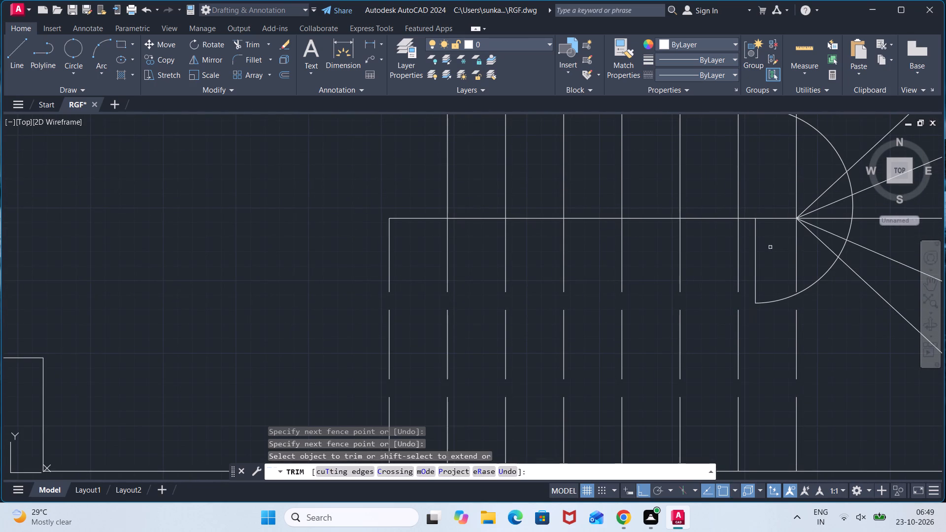
pyautogui.click(770, 248)
pyautogui.click(746, 266)
pyautogui.scroll(-2, 763, 369)
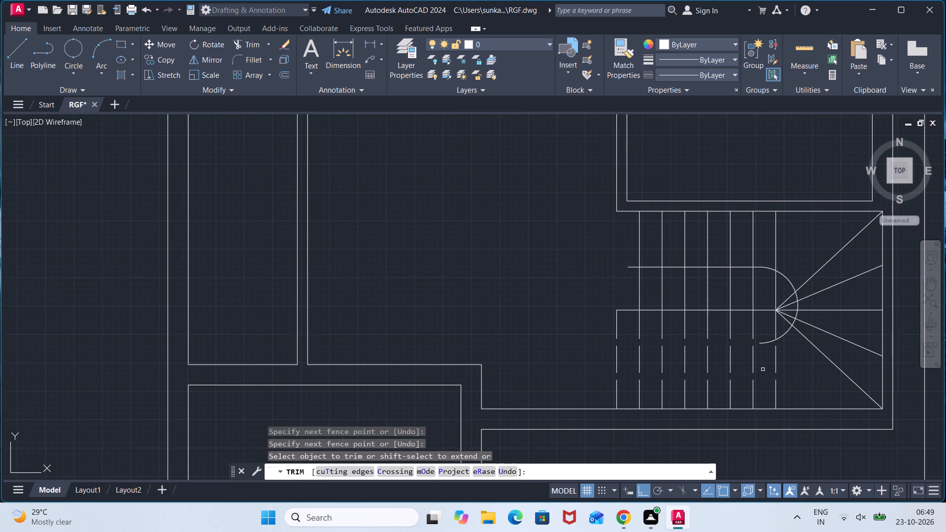
pyautogui.moveTo(763, 369); pyautogui.dragTo(768, 348, button='middle')
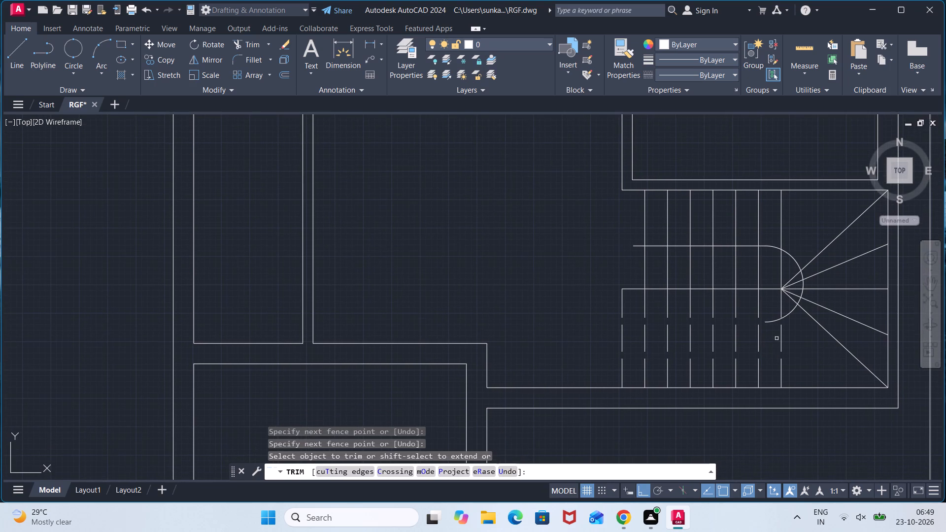
pyautogui.press('Escape')
# Draw half an arrowhead at the arc's lower end: a 1" vertical line up, and with Ortho off a sloping line to the tip.
pyautogui.scroll(4, 771, 331)
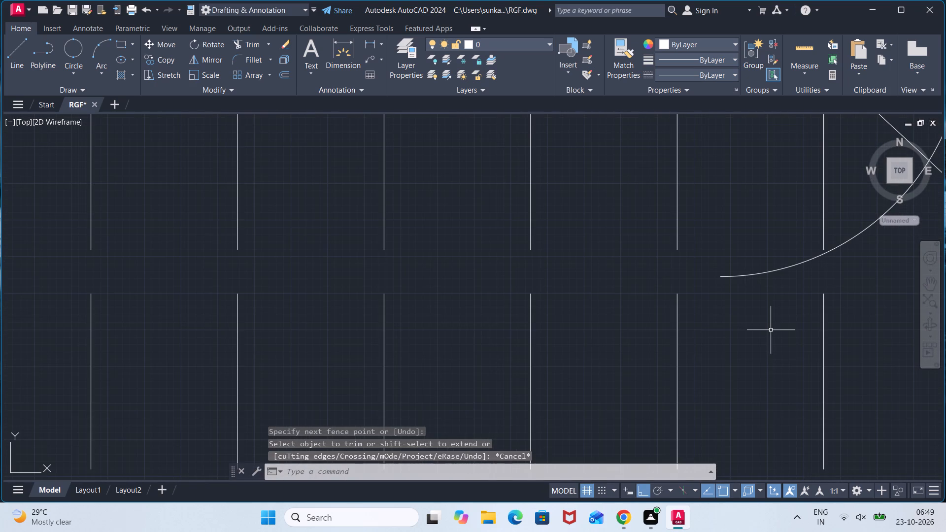
pyautogui.press('l')
pyautogui.press('Return')
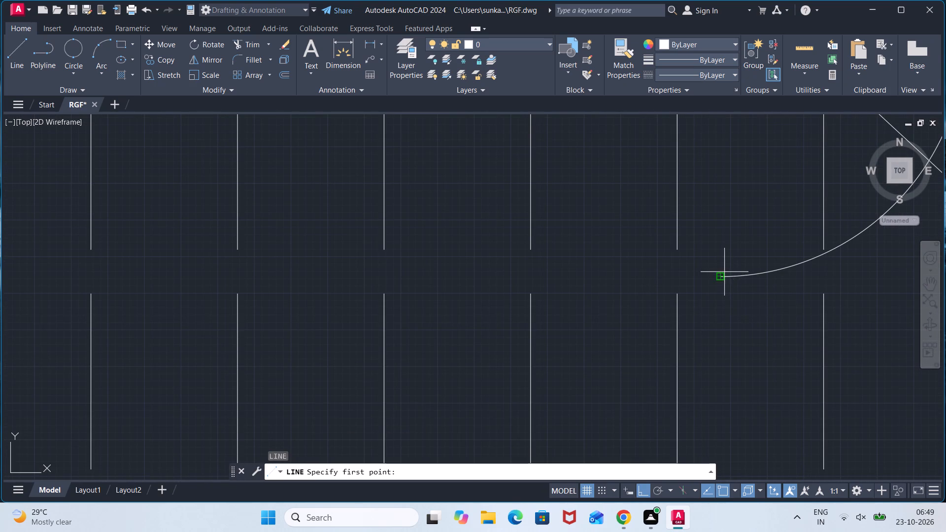
pyautogui.click(724, 277)
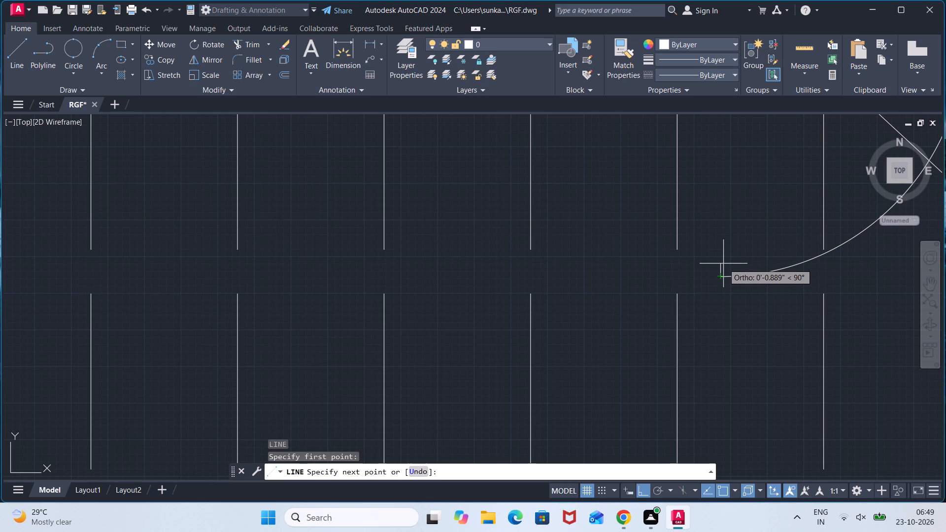
pyautogui.press('1')
pyautogui.hotkey('shift', '"')
pyautogui.press('Return')
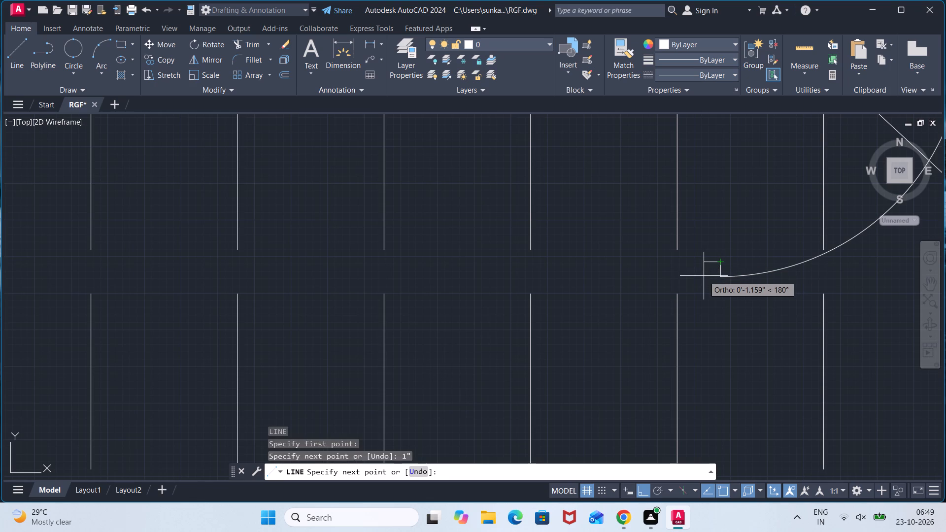
pyautogui.press('F8')
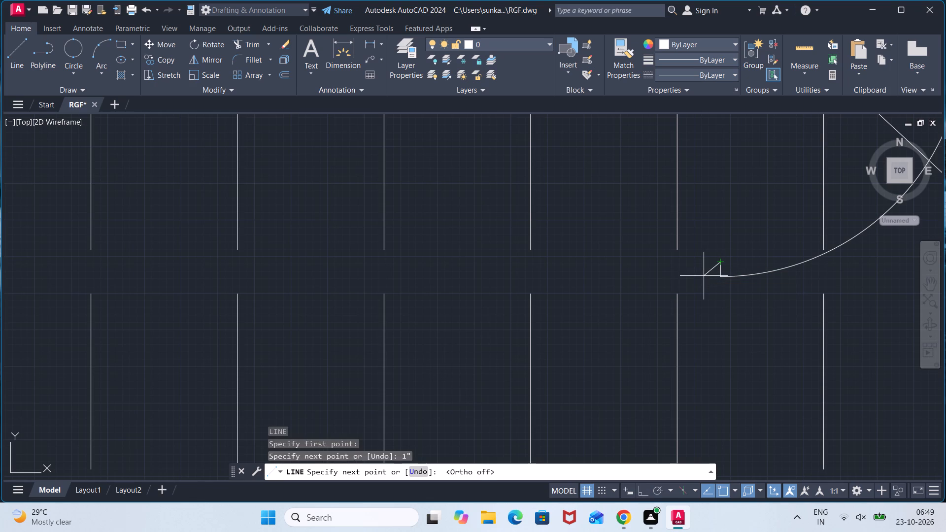
pyautogui.click(702, 280)
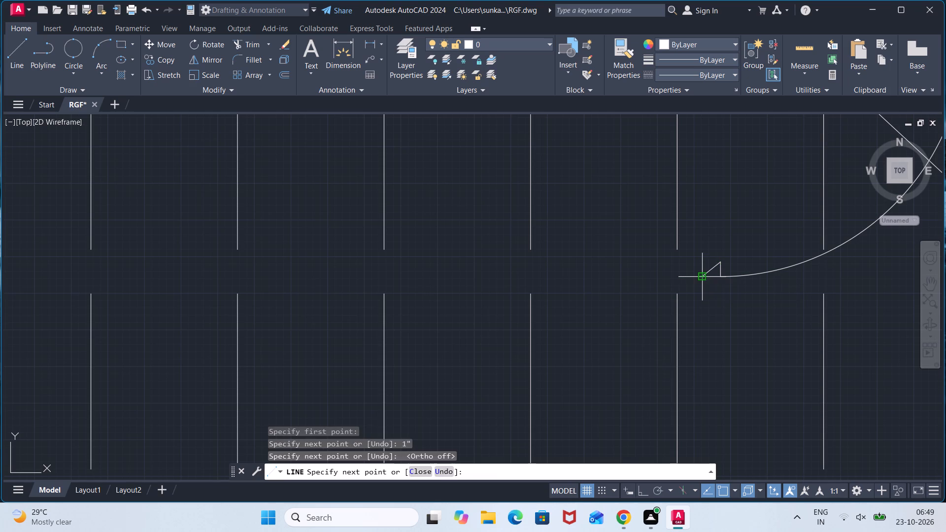
pyautogui.press('Escape')
# Mirror the two half-arrowhead lines about the horizontal axis from the arc's end to the tip, keeping the source lines.
pyautogui.click(729, 268)
pyautogui.click(704, 268)
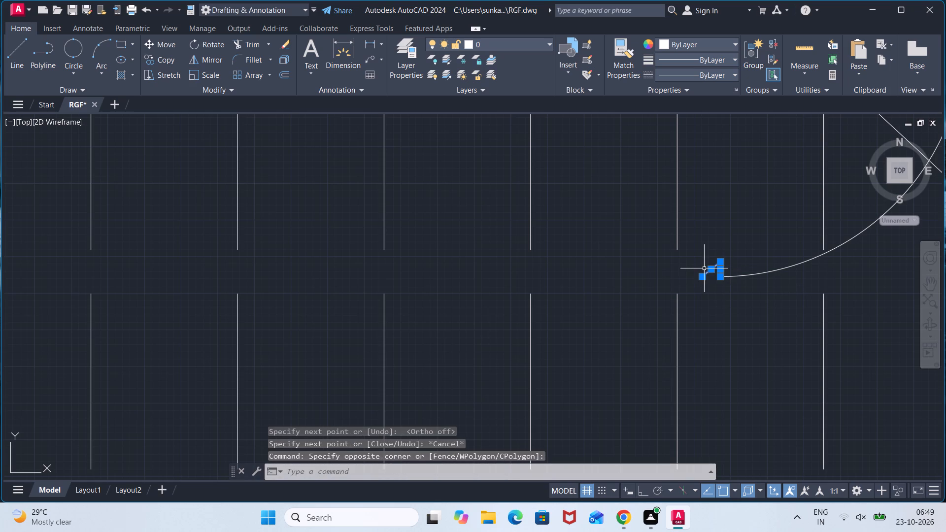
pyautogui.write('MI')
pyautogui.press('Return')
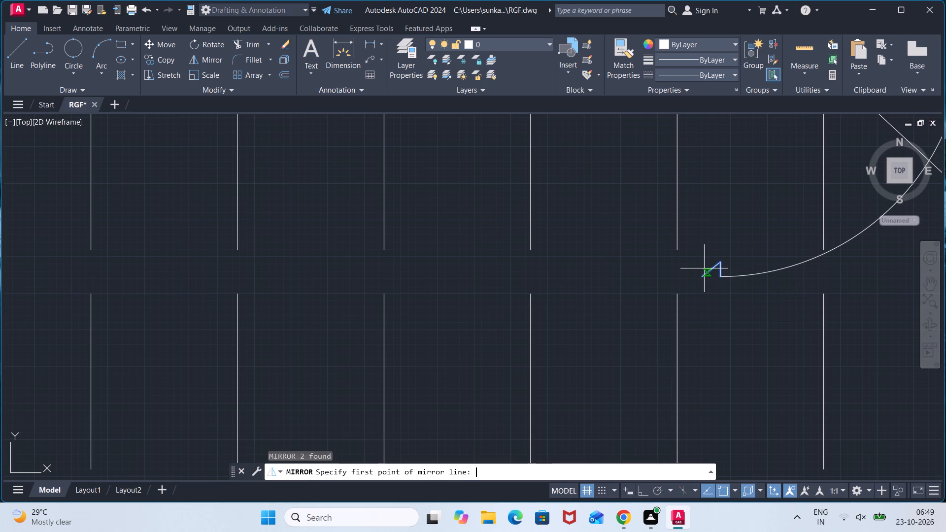
pyautogui.click(722, 277)
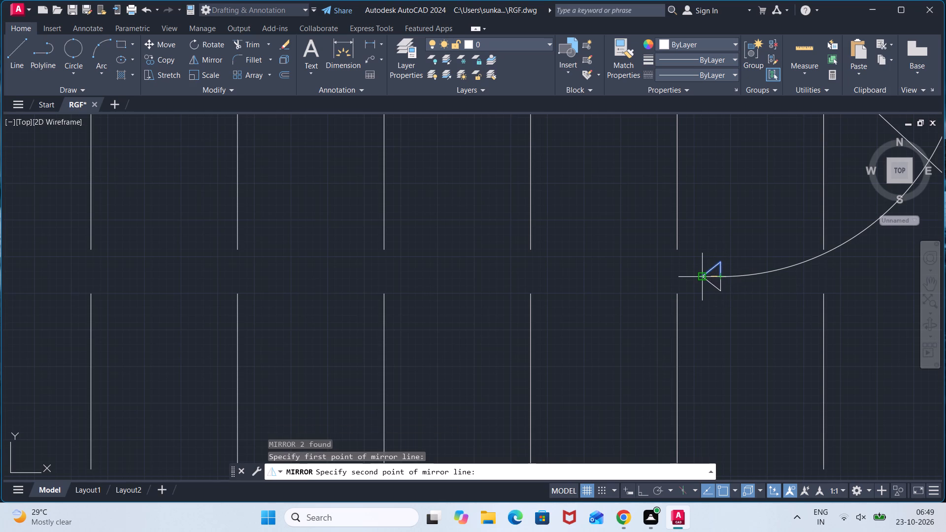
pyautogui.click(704, 276)
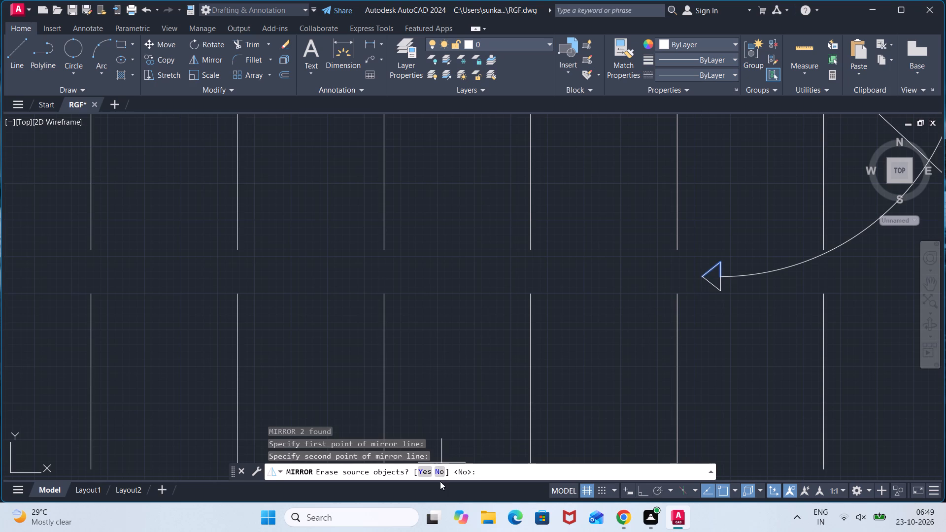
pyautogui.click(442, 469)
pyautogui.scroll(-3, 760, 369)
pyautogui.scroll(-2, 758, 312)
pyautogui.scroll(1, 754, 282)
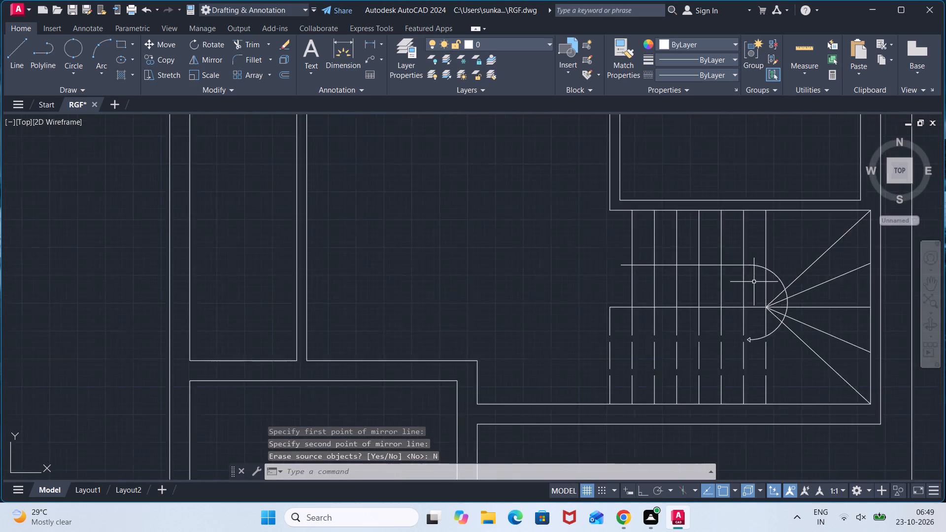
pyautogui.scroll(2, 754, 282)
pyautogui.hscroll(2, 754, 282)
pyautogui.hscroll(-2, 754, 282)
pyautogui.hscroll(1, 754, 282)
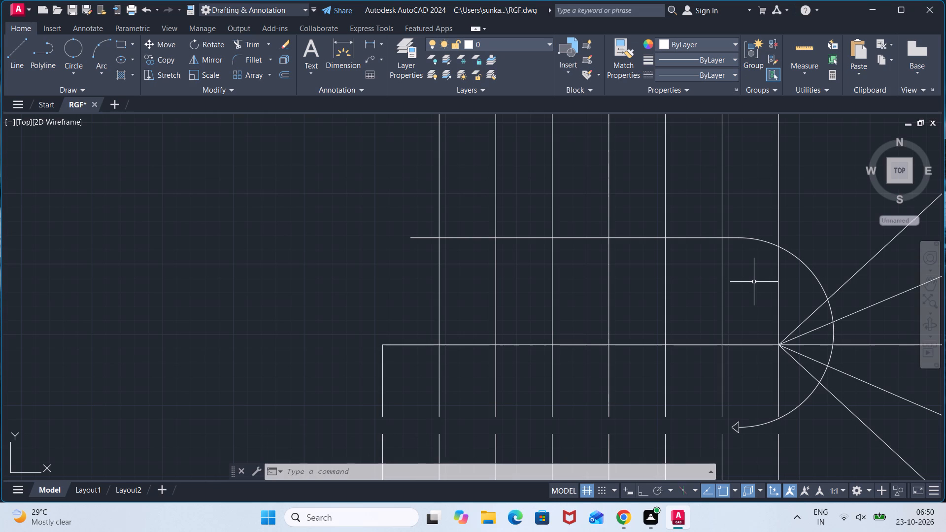
# Erase the two horizontal wall lines running directly below the staircase.
pyautogui.scroll(-3, 738, 314)
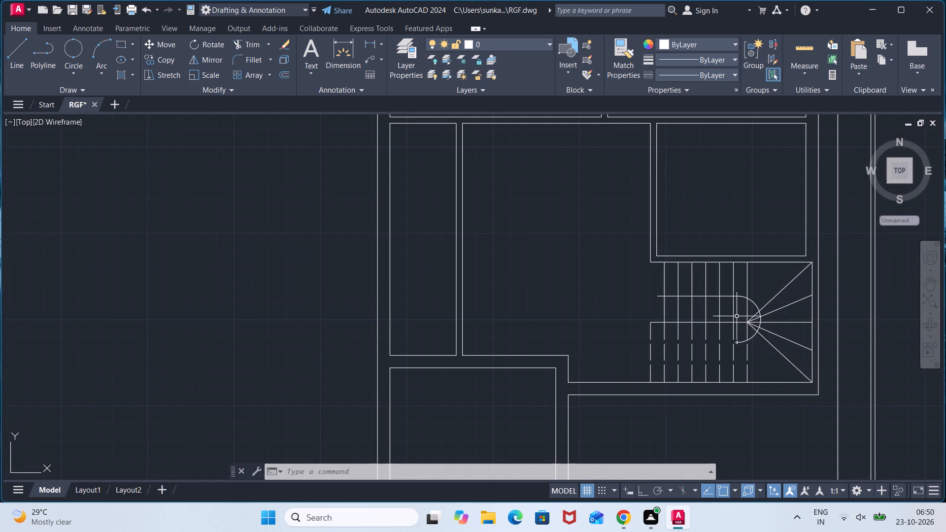
pyautogui.moveTo(608, 350); pyautogui.dragTo(651, 246, button='middle')
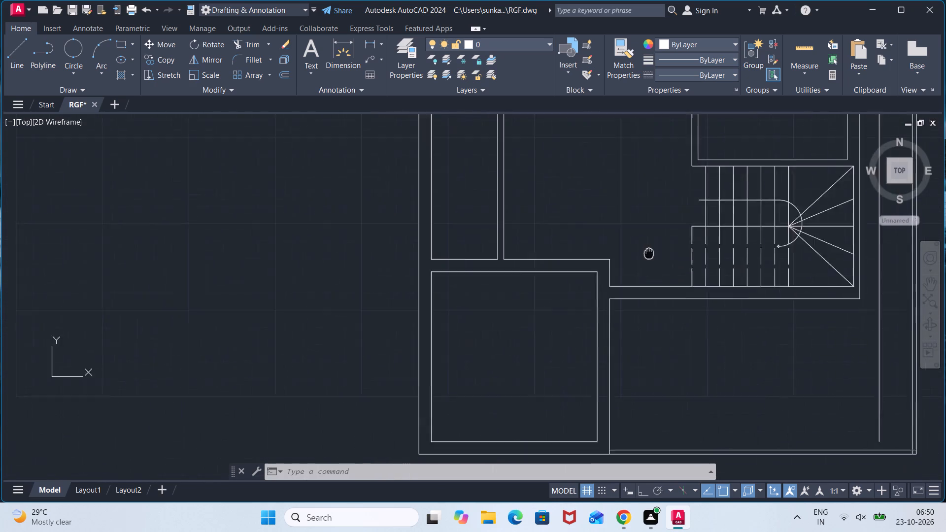
pyautogui.moveTo(651, 246); pyautogui.dragTo(648, 137, button='middle')
pyautogui.click(673, 165)
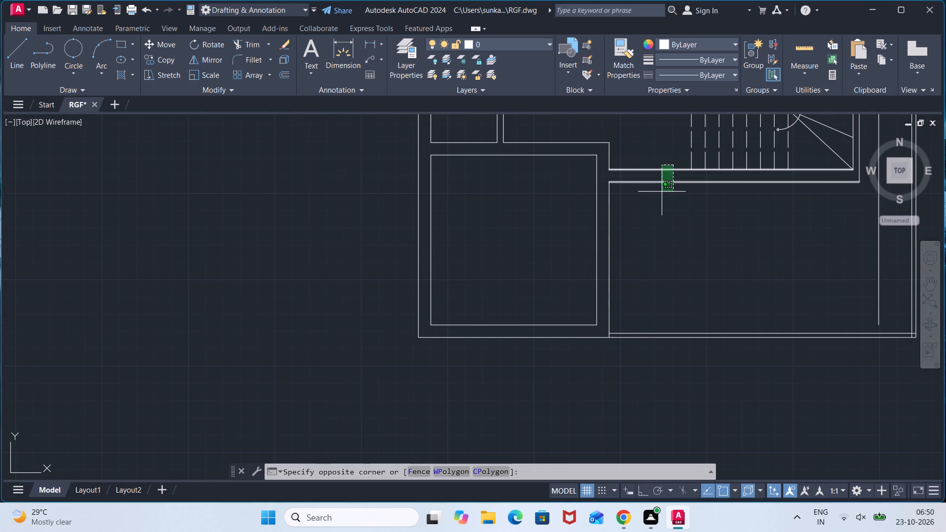
pyautogui.click(662, 192)
pyautogui.press('BackSpace')
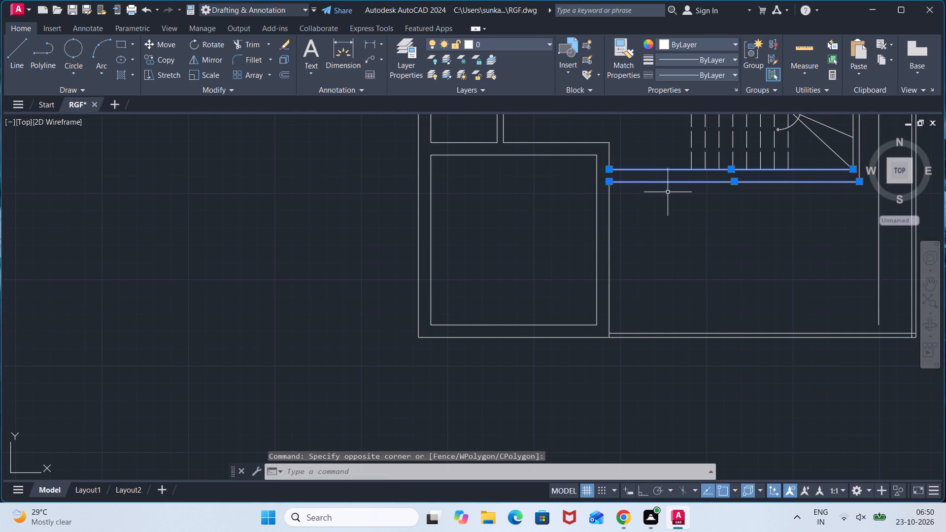
pyautogui.press('Delete')
# Offset the horizontal wall line along the staircase's top edge 7' downward.
pyautogui.moveTo(666, 150); pyautogui.dragTo(659, 308, button='middle')
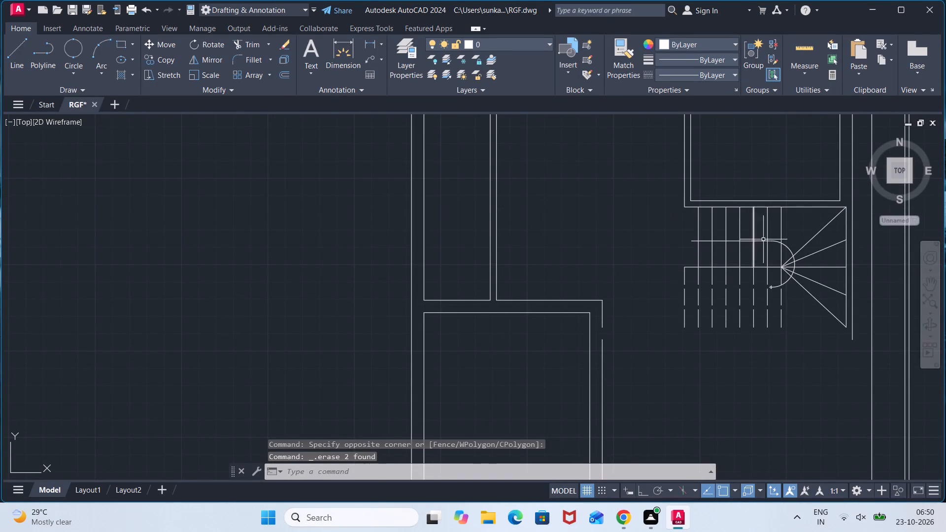
pyautogui.press('o')
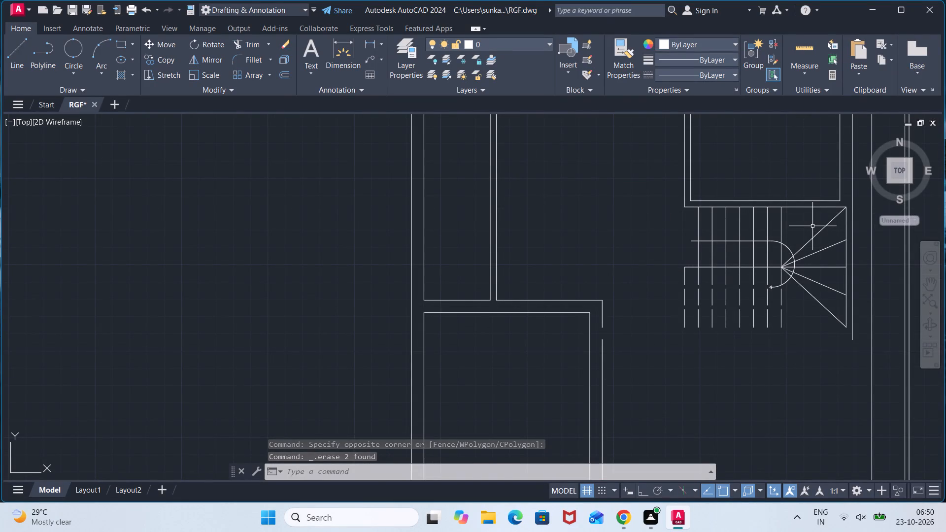
pyautogui.press('Return')
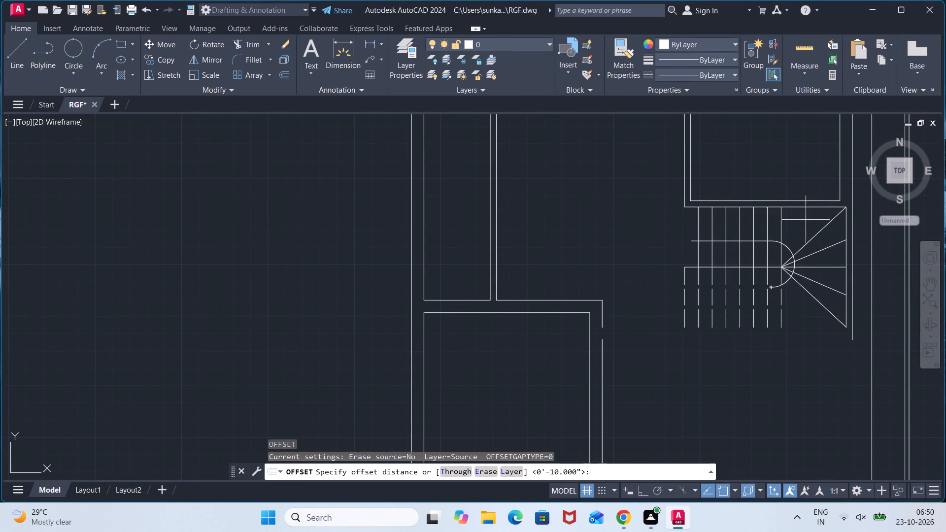
pyautogui.write("7'")
pyautogui.press('Return')
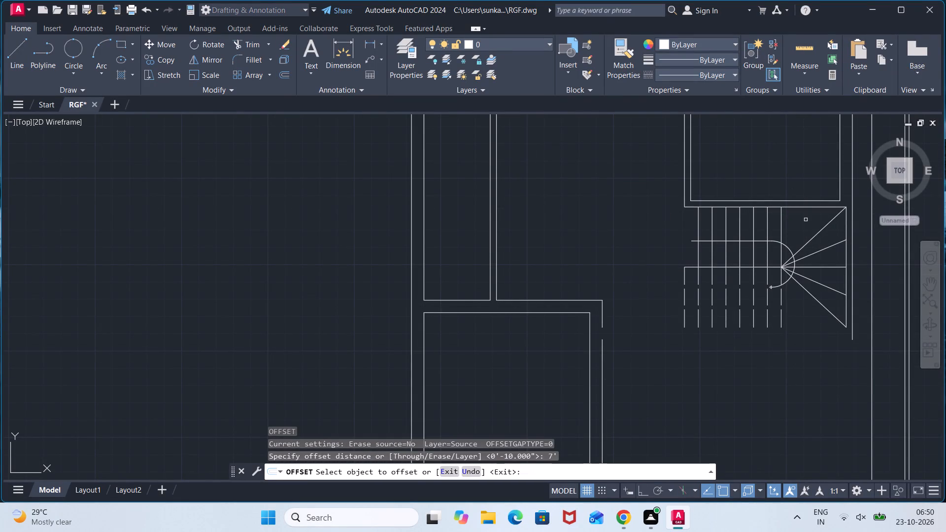
pyautogui.click(806, 206)
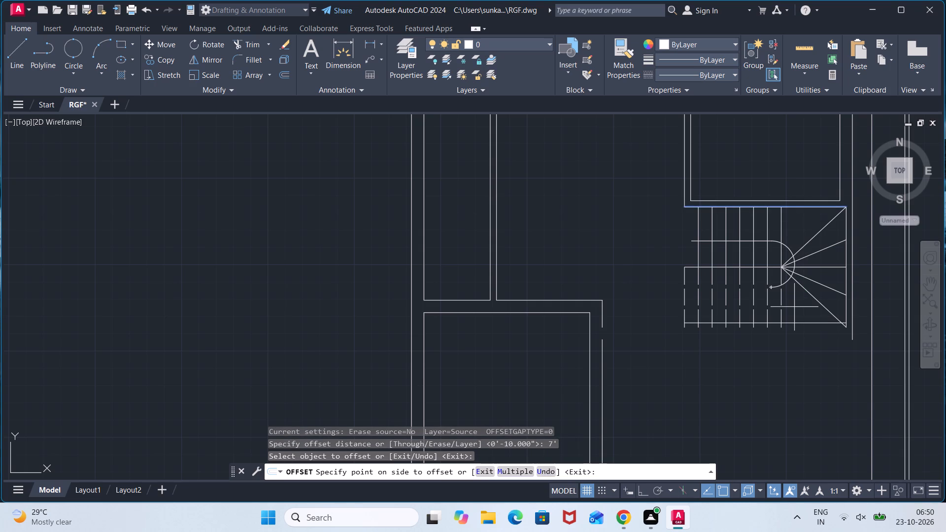
pyautogui.click(794, 307)
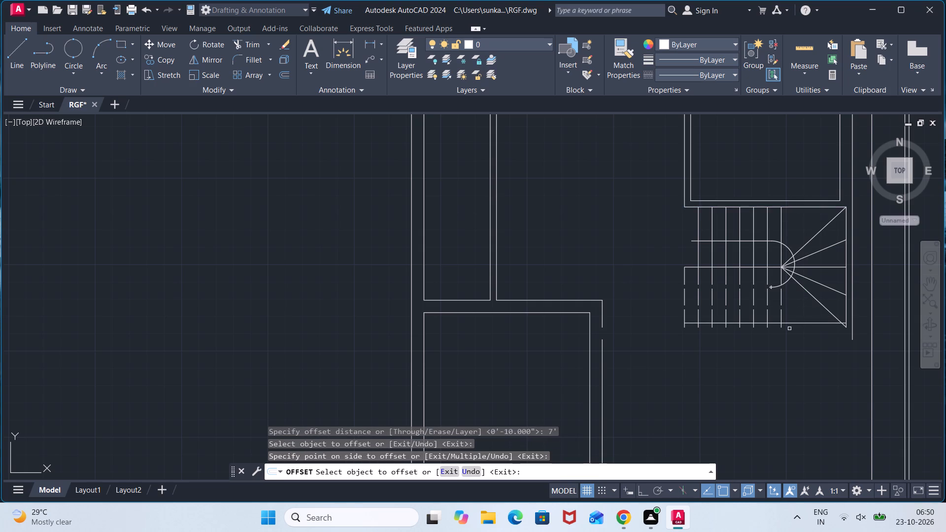
pyautogui.press('Return')
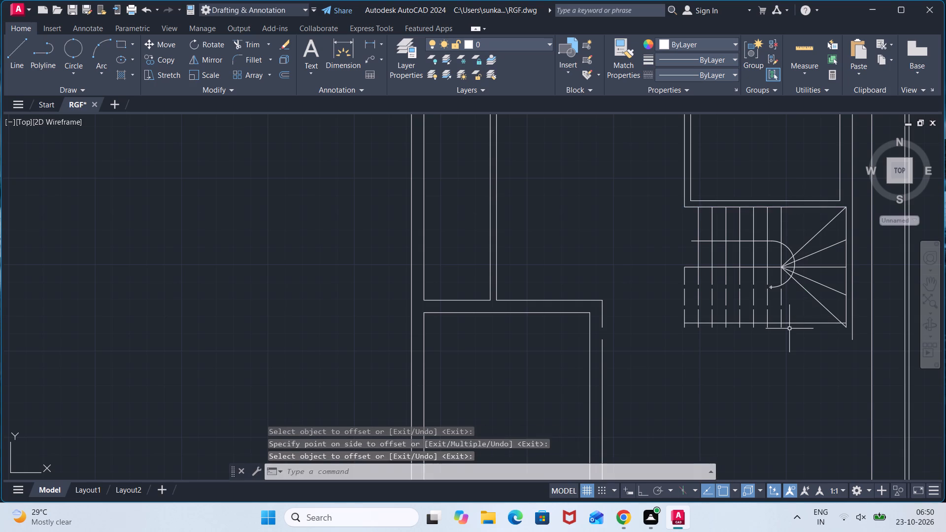
# Offset the new horizontal line at the staircase's bottom 9" downward to give the wall its thickness.
pyautogui.press('Return')
pyautogui.write('9"')
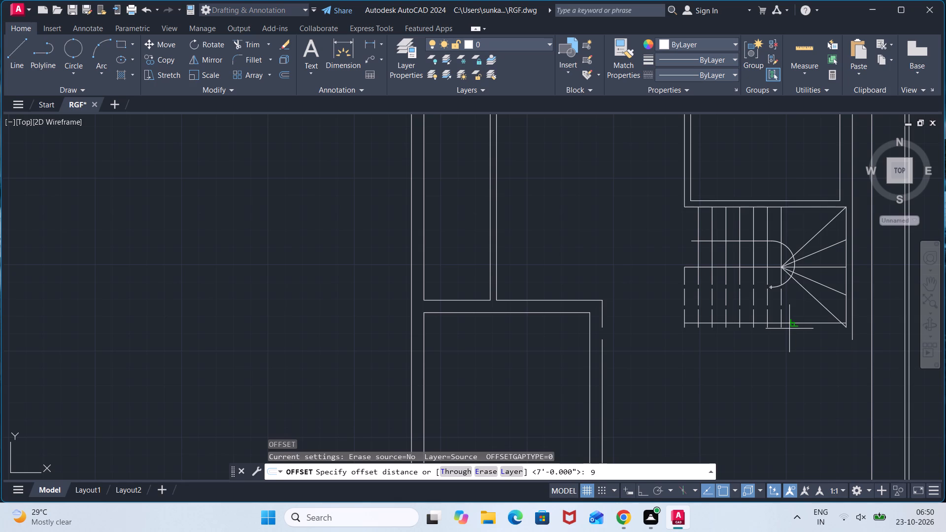
pyautogui.press('Return')
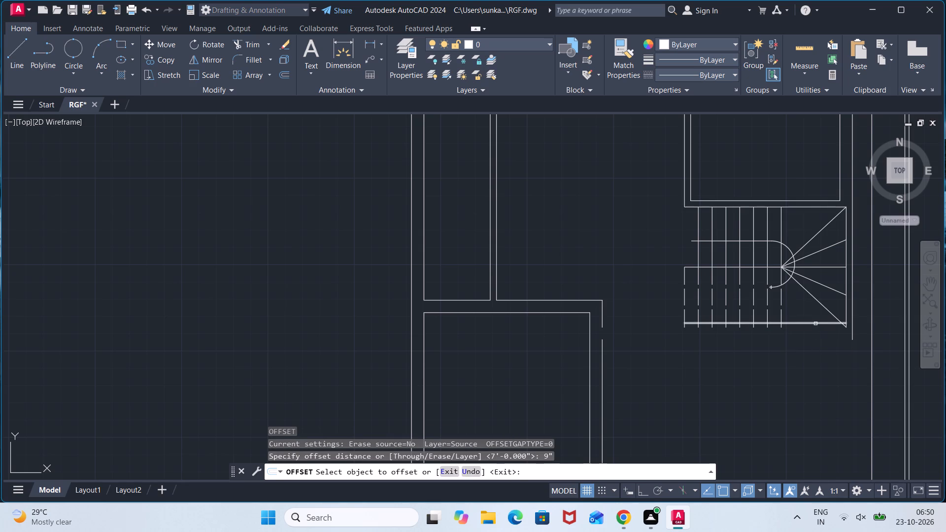
pyautogui.click(815, 323)
pyautogui.click(817, 352)
pyautogui.press('Escape')
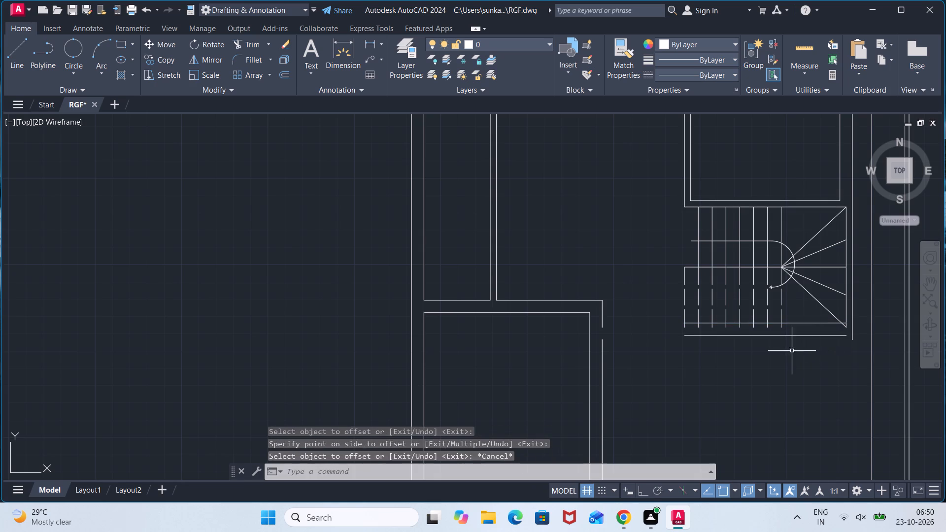
# With Ortho on, stretch the lower wall line's left end horizontally to align with the vertical wall line beside the lower-left room.
pyautogui.click(759, 336)
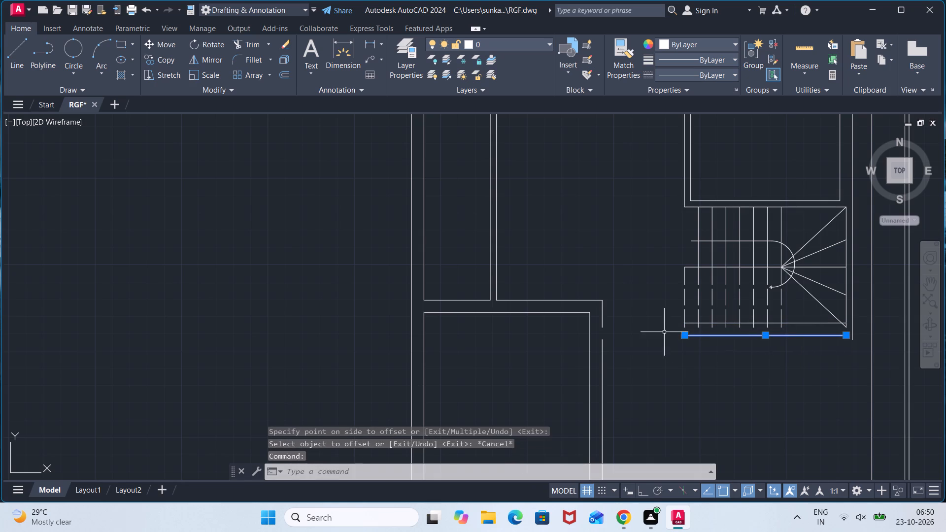
pyautogui.click(684, 336)
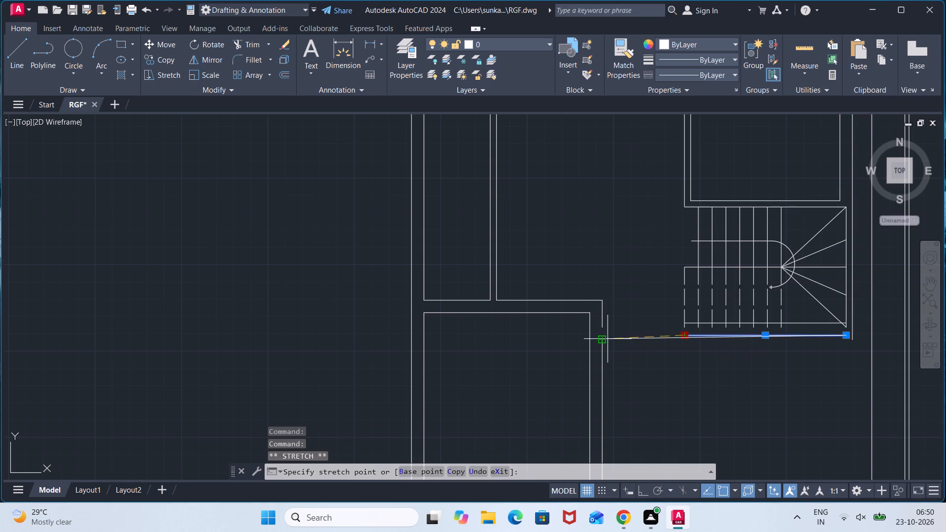
pyautogui.scroll(2, 606, 335)
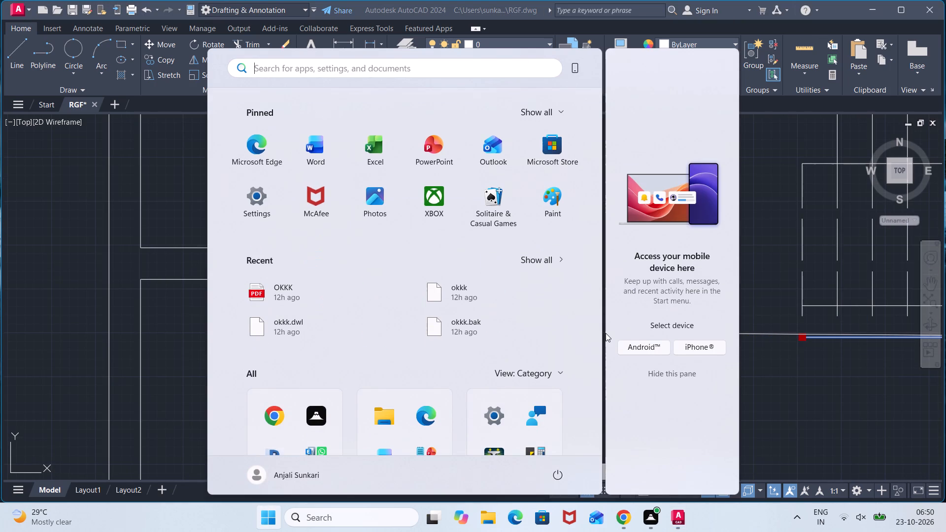
pyautogui.press('Escape')
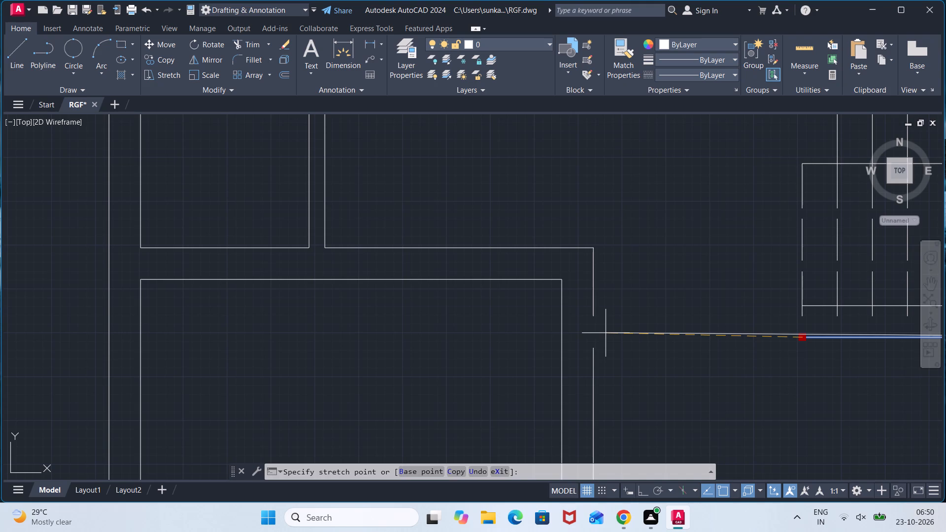
pyautogui.press('F8')
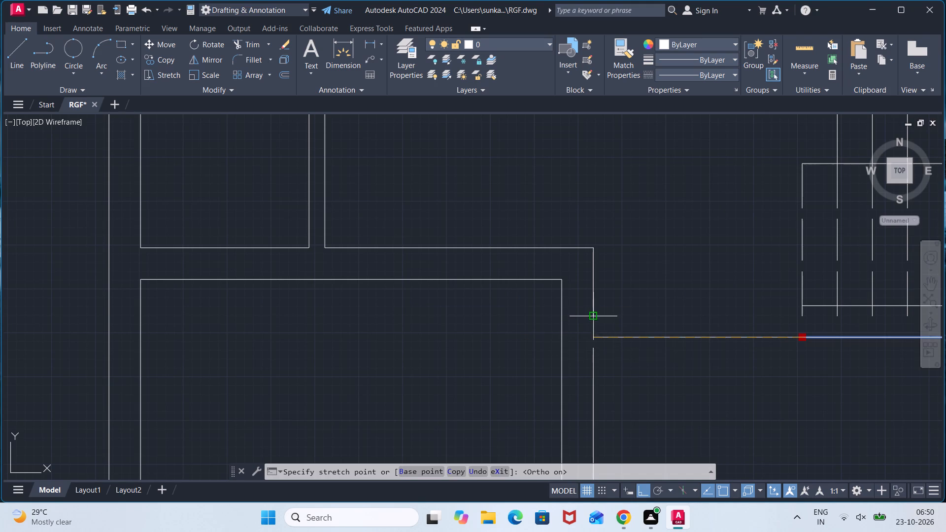
pyautogui.click(592, 336)
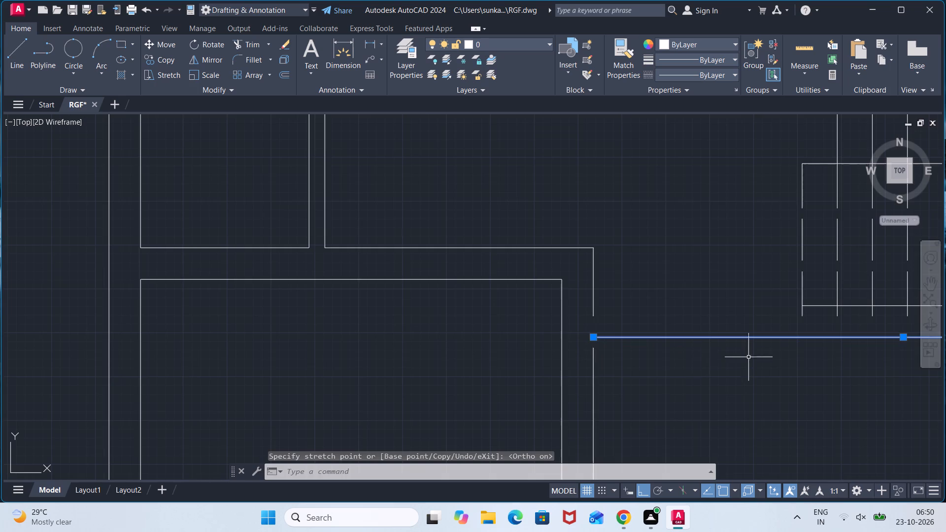
# Stretch the upper wall line's left end horizontally to the short vertical wall line above the lower-left room's corner.
pyautogui.scroll(-2, 756, 363)
pyautogui.moveTo(773, 377); pyautogui.dragTo(643, 343, button='middle')
pyautogui.scroll(2, 700, 309)
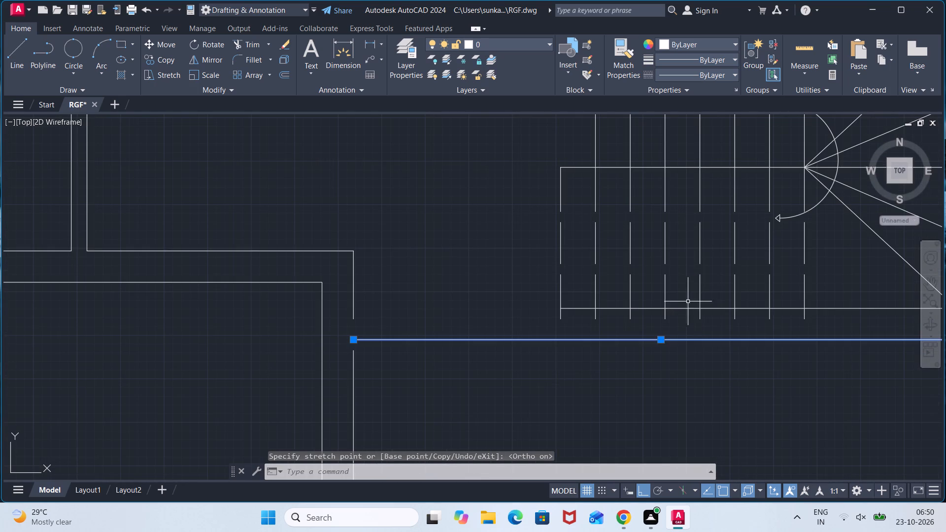
pyautogui.click(681, 308)
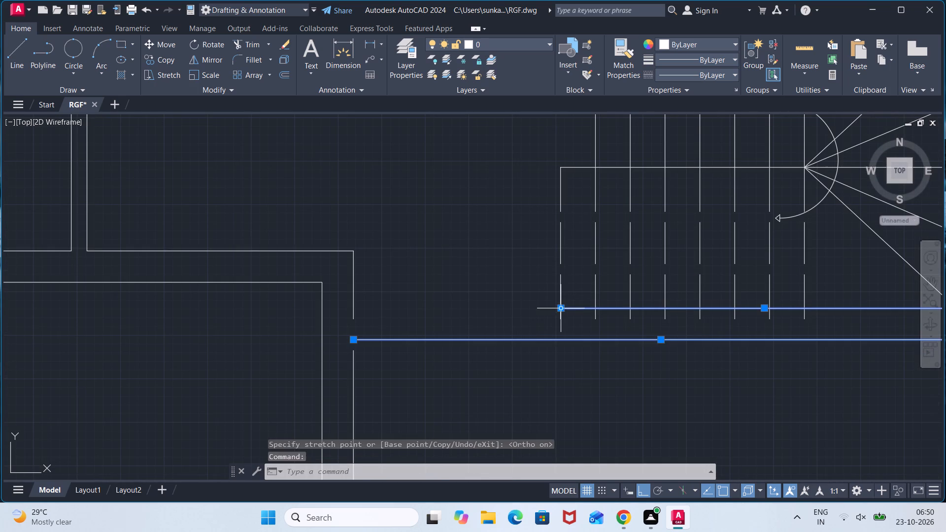
pyautogui.click(564, 307)
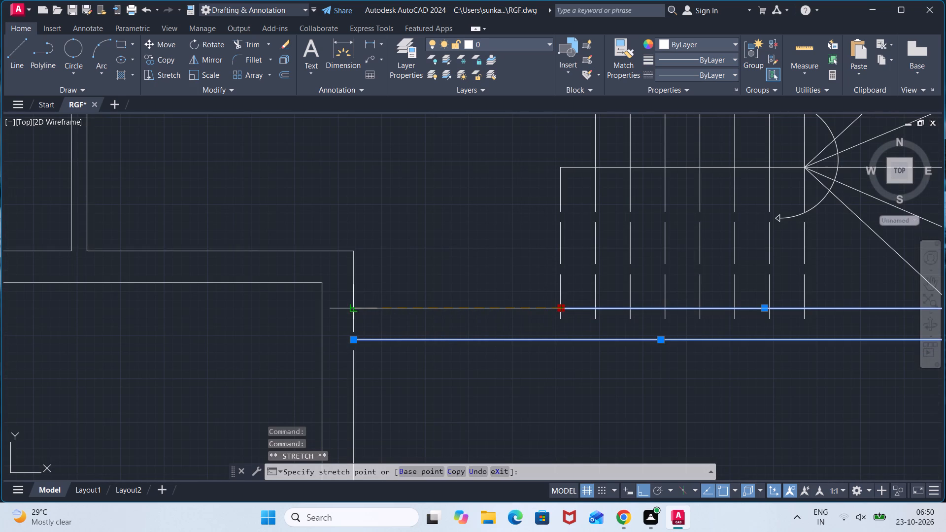
pyautogui.click(356, 311)
pyautogui.press('Escape')
pyautogui.press('Escape')
# Erase the entire staircase, including its treads, winders, middle line and curved direction arrow.
pyautogui.scroll(-4, 668, 244)
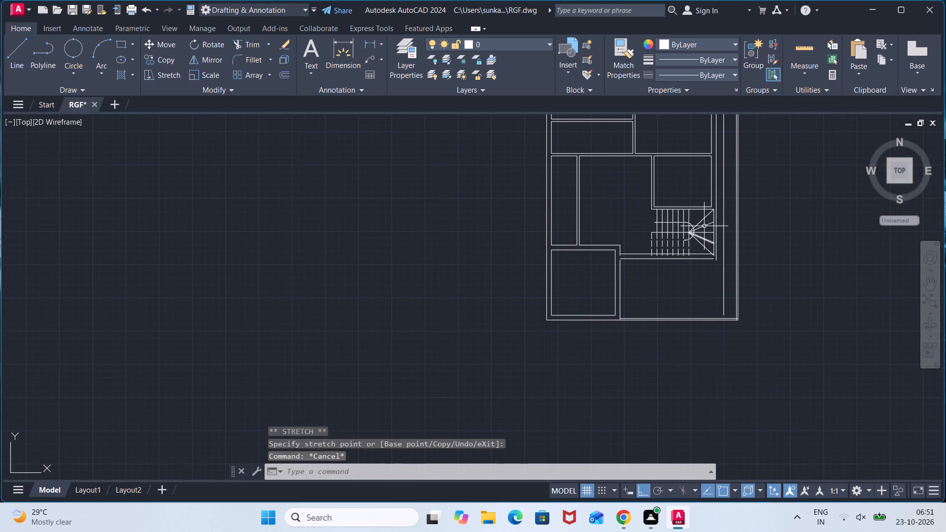
pyautogui.scroll(3, 706, 215)
pyautogui.click(712, 212)
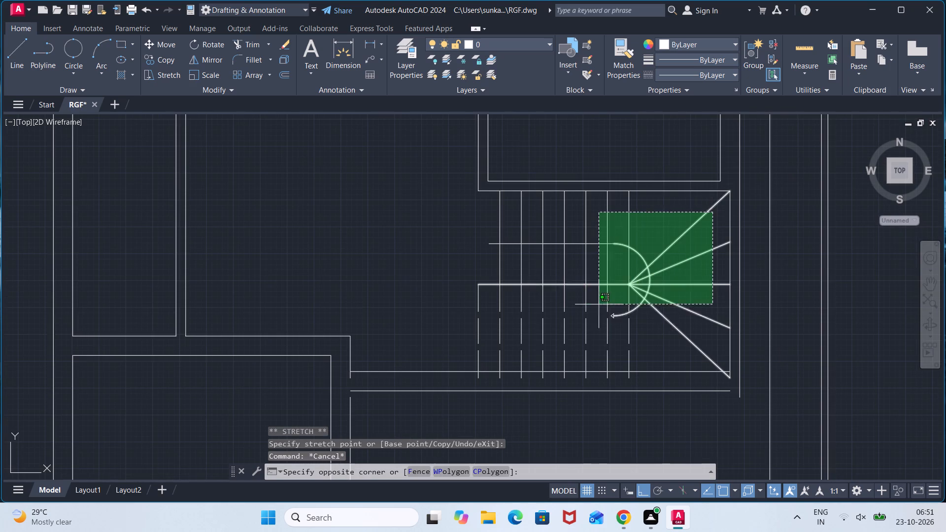
pyautogui.click(445, 339)
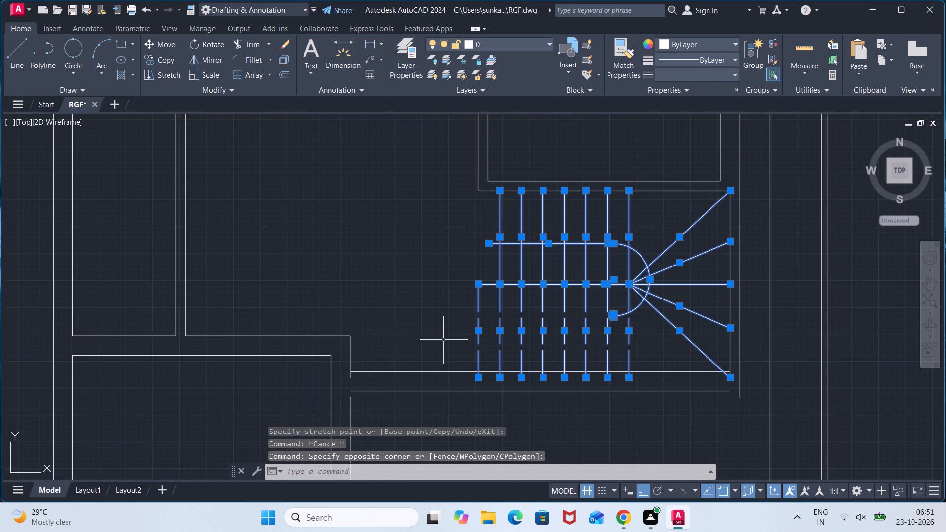
pyautogui.press('Delete')
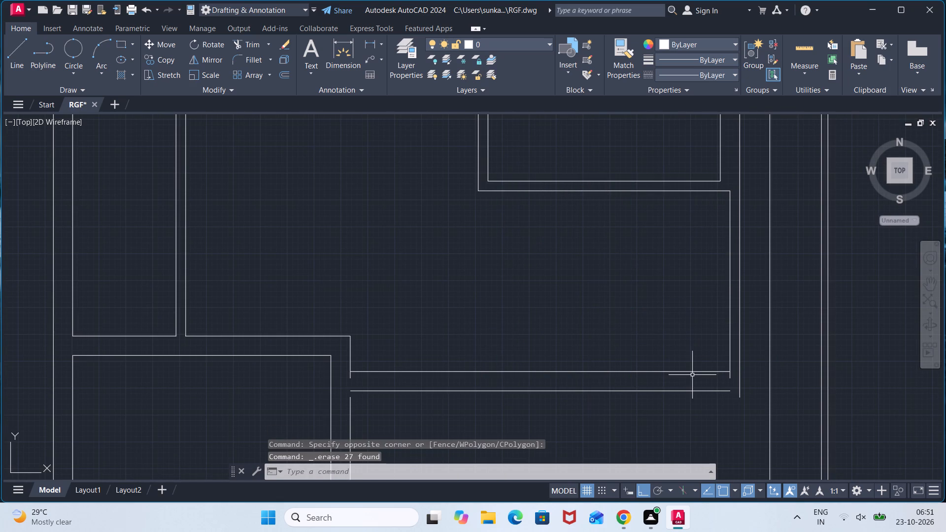
# Trim the inner vertical wall line's overhang below the upper wall line at the stair space's lower-right corner.
pyautogui.write('TR')
pyautogui.press('Return')
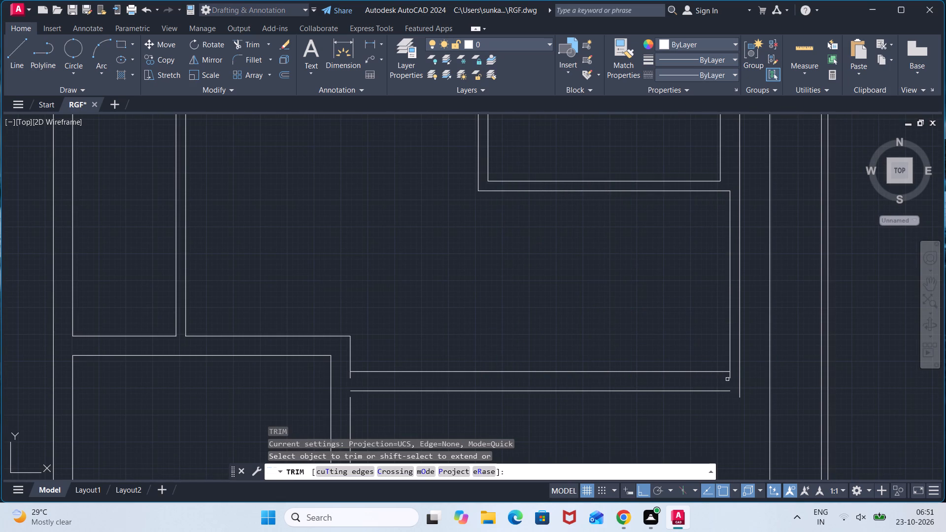
pyautogui.click(729, 378)
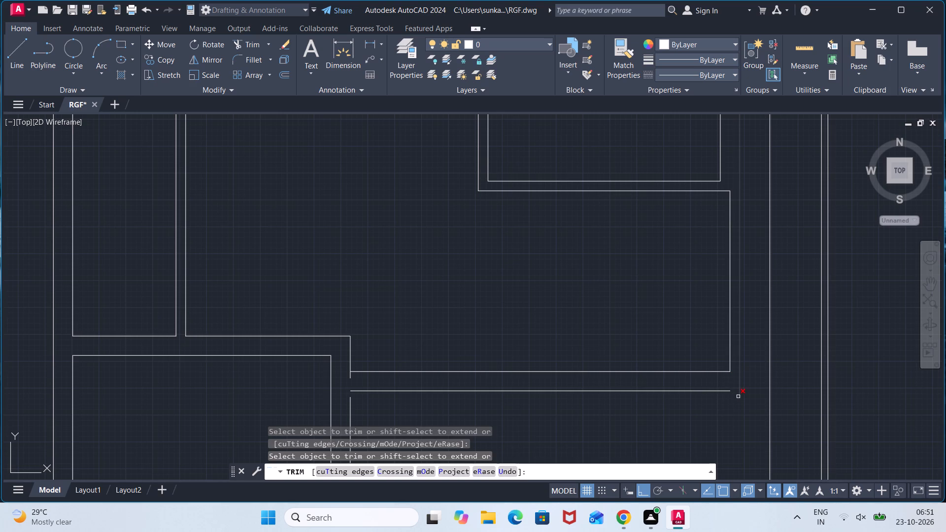
pyautogui.press('Escape')
pyautogui.press('Escape')
# Stretch the lower wall line's right end to the outer vertical wall line.
pyautogui.click(712, 392)
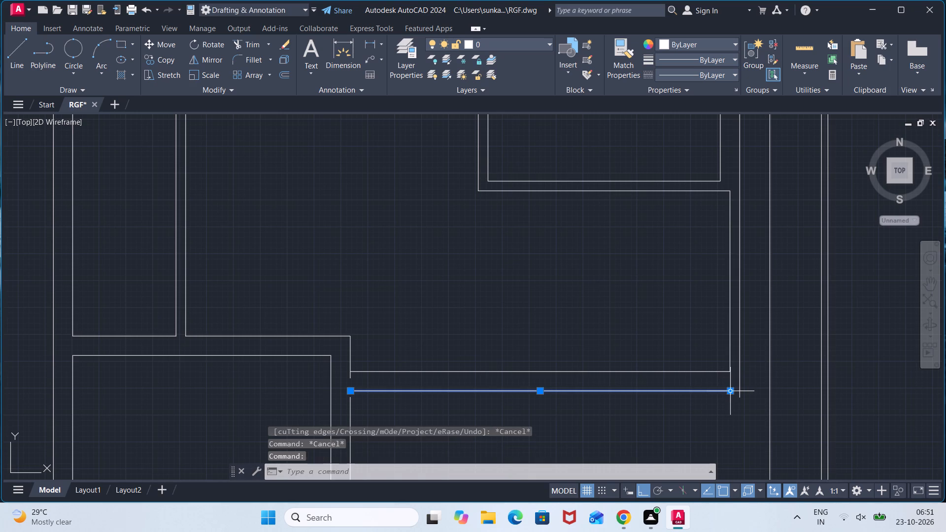
pyautogui.click(732, 391)
pyautogui.click(743, 391)
pyautogui.press('Escape')
pyautogui.press('Escape')
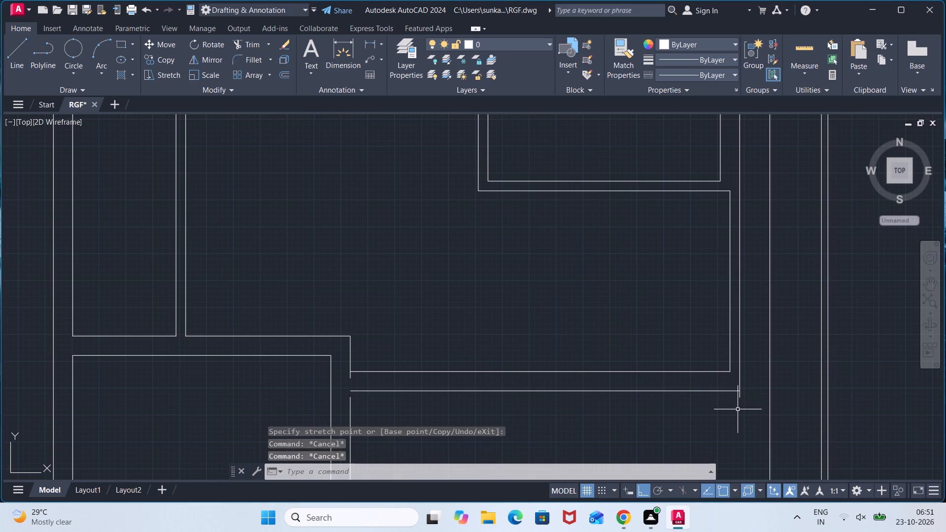
# Trim the outer vertical line's overhang below the lower wall line and the left vertical line's overhang below the upper wall line.
pyautogui.press('t')
pyautogui.press('r')
pyautogui.press('Return')
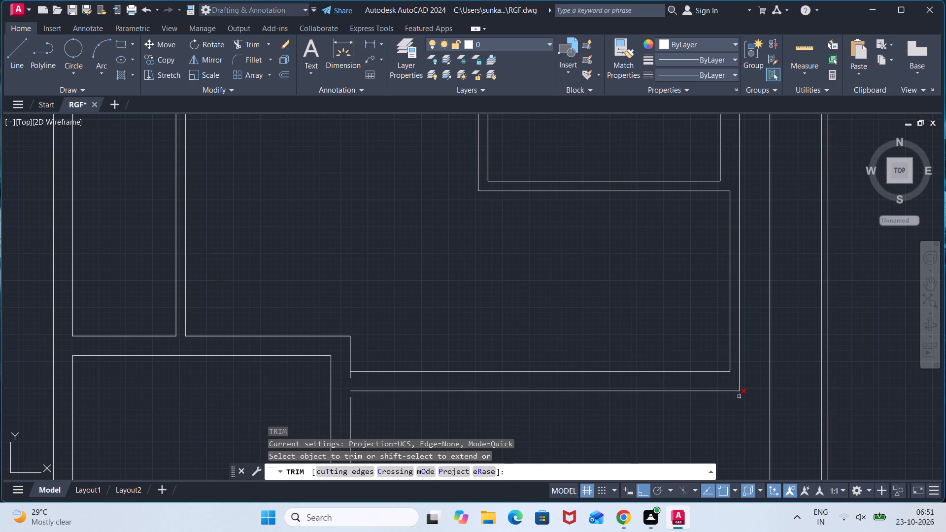
pyautogui.click(739, 397)
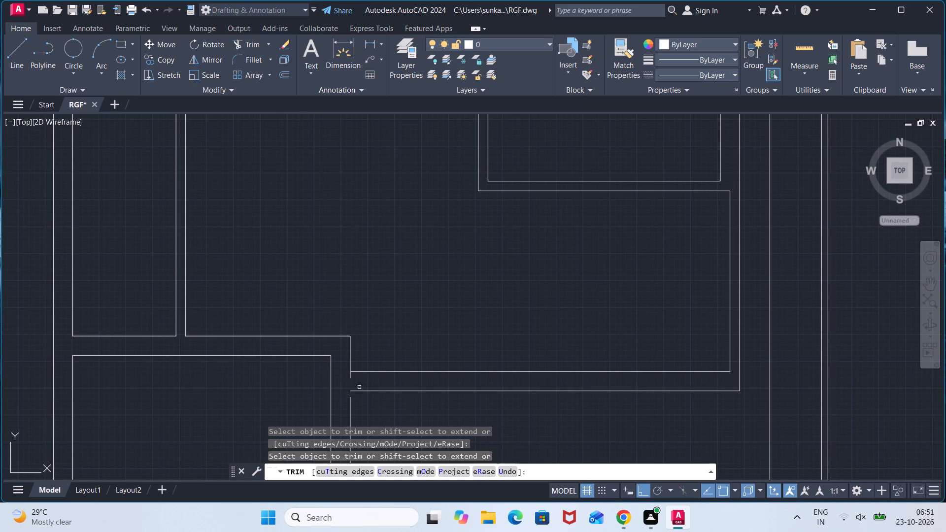
pyautogui.click(351, 378)
pyautogui.press('Escape')
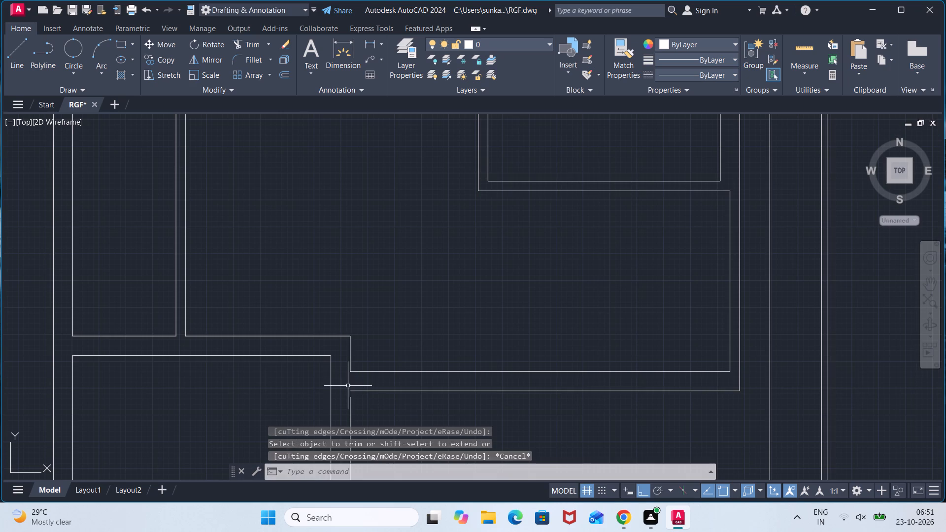
# Stretch the upper end of the lower vertical wall line to the left end of the stair space's lower wall line.
pyautogui.click(350, 409)
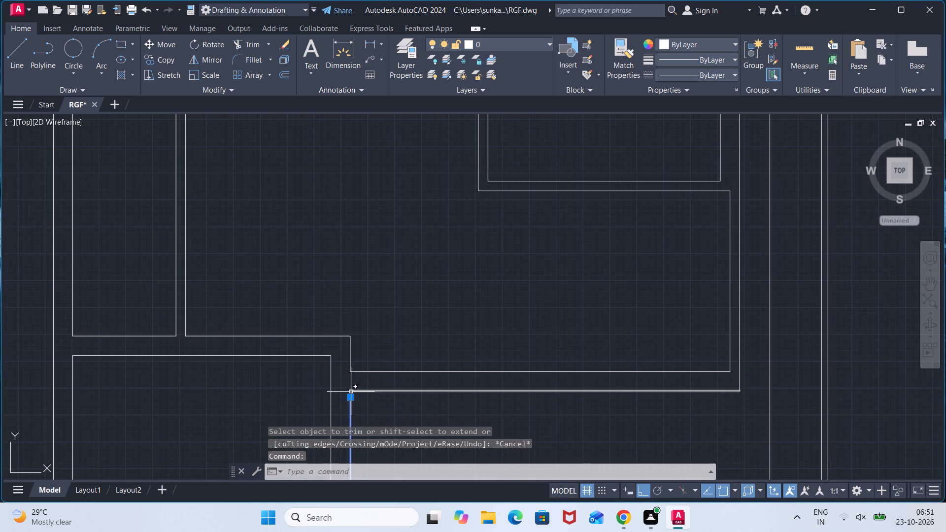
pyautogui.click(350, 394)
pyautogui.click(351, 386)
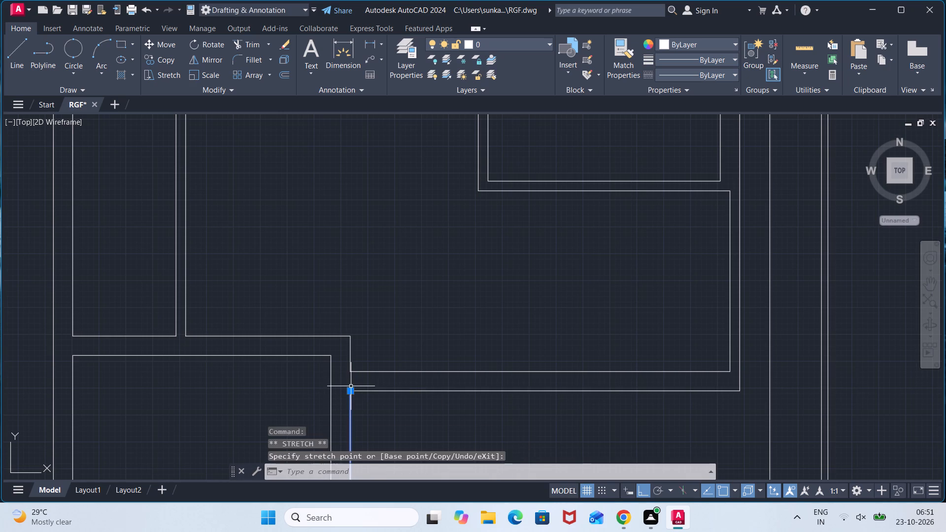
pyautogui.press('Escape')
pyautogui.press('Escape')
# Examine the full floor plan and the cleaned-up walls around the stair space.
pyautogui.scroll(-2, 513, 330)
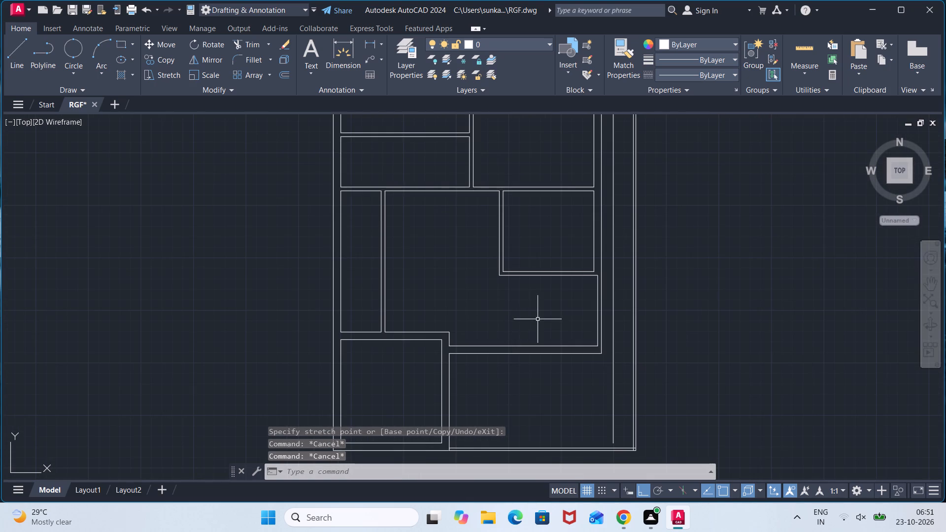
pyautogui.middleClick(538, 319)
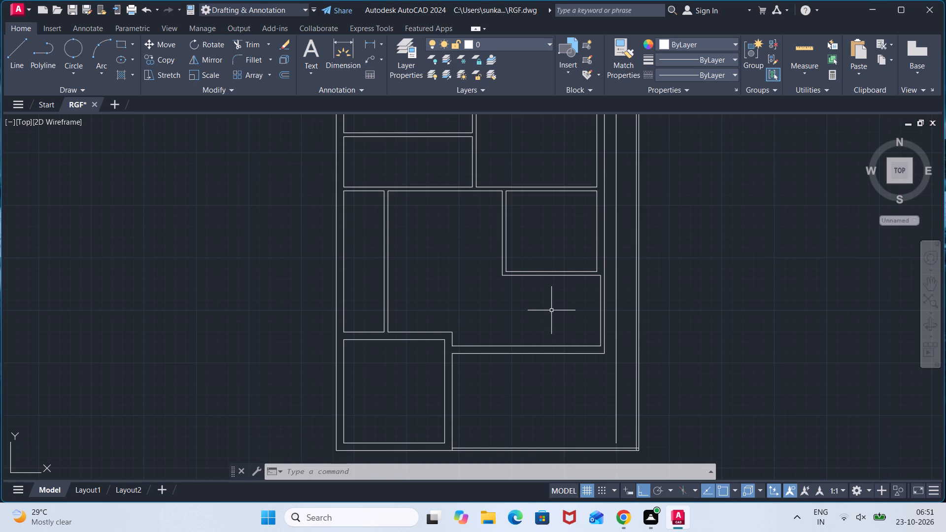
pyautogui.scroll(-2, 601, 298)
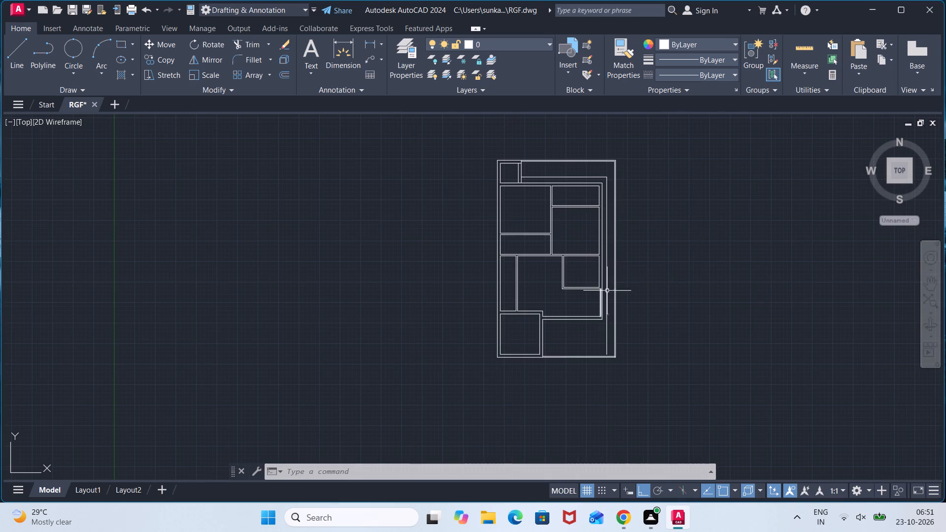
pyautogui.moveTo(578, 226); pyautogui.dragTo(578, 285, button='middle')
pyautogui.scroll(2, 578, 281)
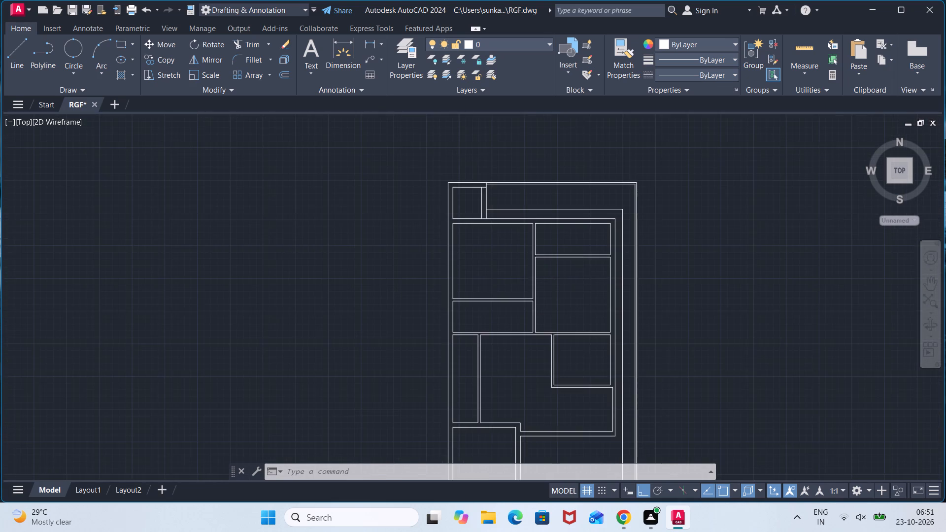
pyautogui.scroll(-1, 654, 261)
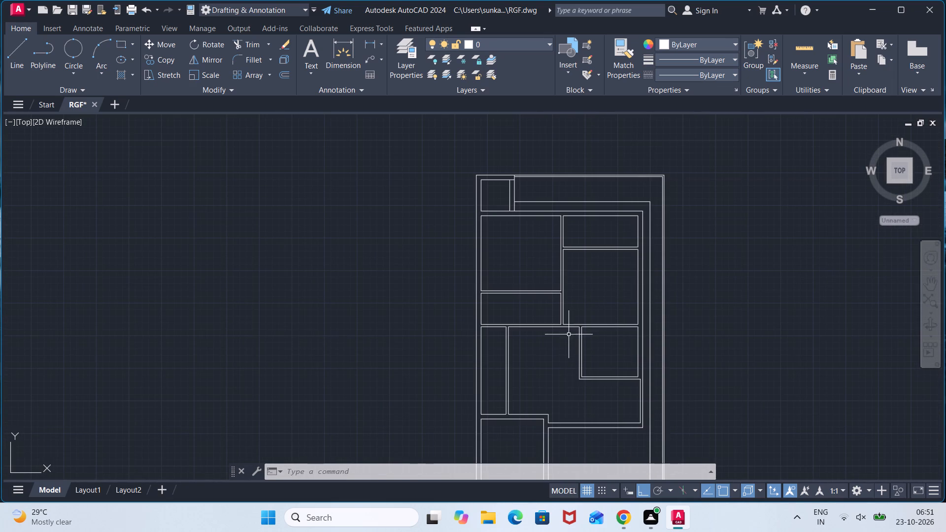
pyautogui.moveTo(547, 361); pyautogui.dragTo(550, 331, button='middle')
pyautogui.moveTo(569, 379); pyautogui.dragTo(574, 318, button='middle')
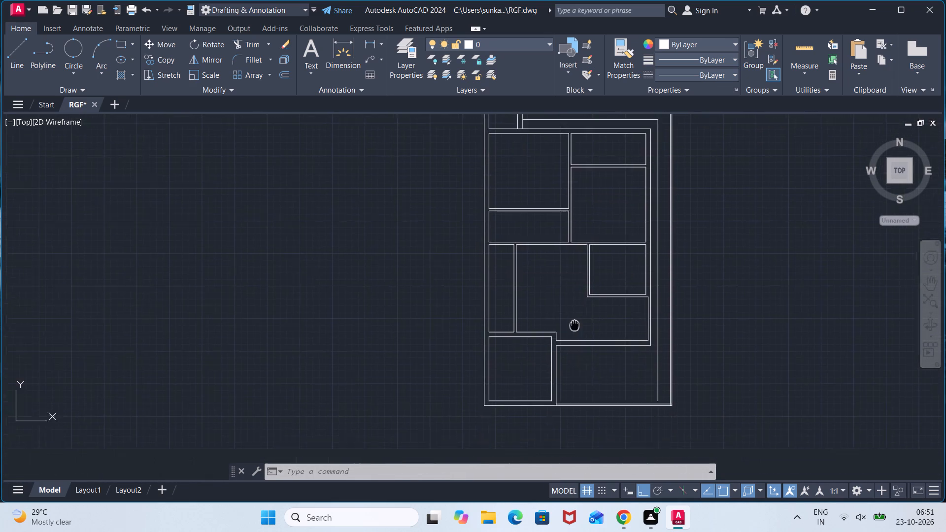
pyautogui.moveTo(574, 318); pyautogui.dragTo(575, 307, button='middle')
pyautogui.scroll(2, 599, 346)
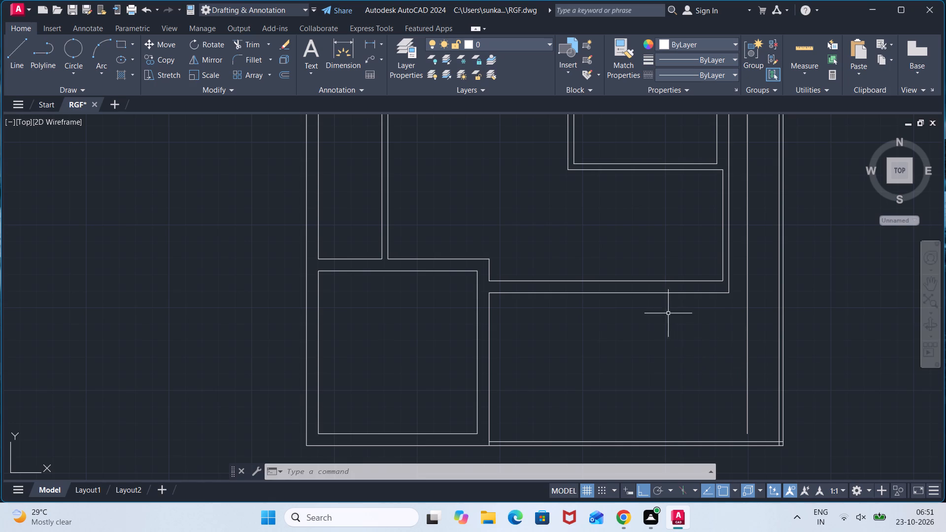
# Draw a horizontal middle line from the stair space's right inner wall midpoint to directly below the adjoining room's lower-left outer corner.
pyautogui.moveTo(591, 255); pyautogui.dragTo(637, 422, button='middle')
pyautogui.scroll(1, 700, 381)
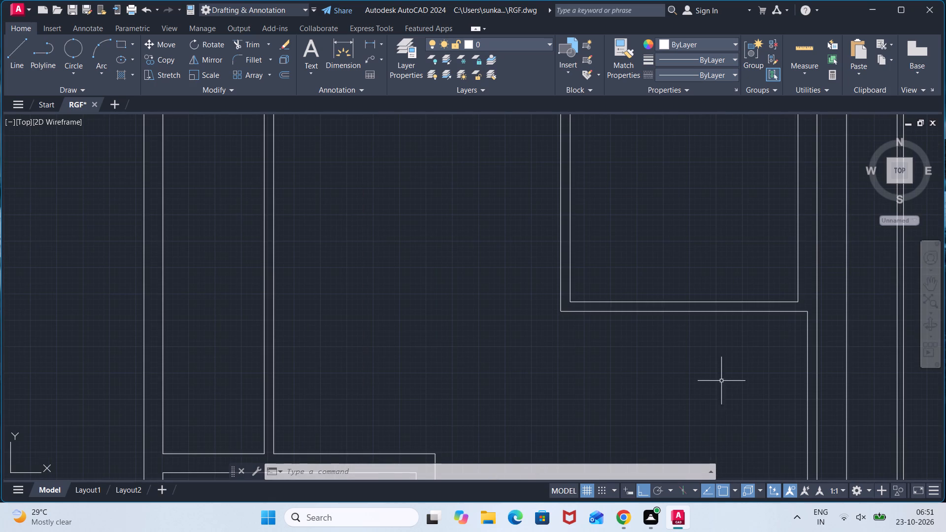
pyautogui.press('l')
pyautogui.press('Return')
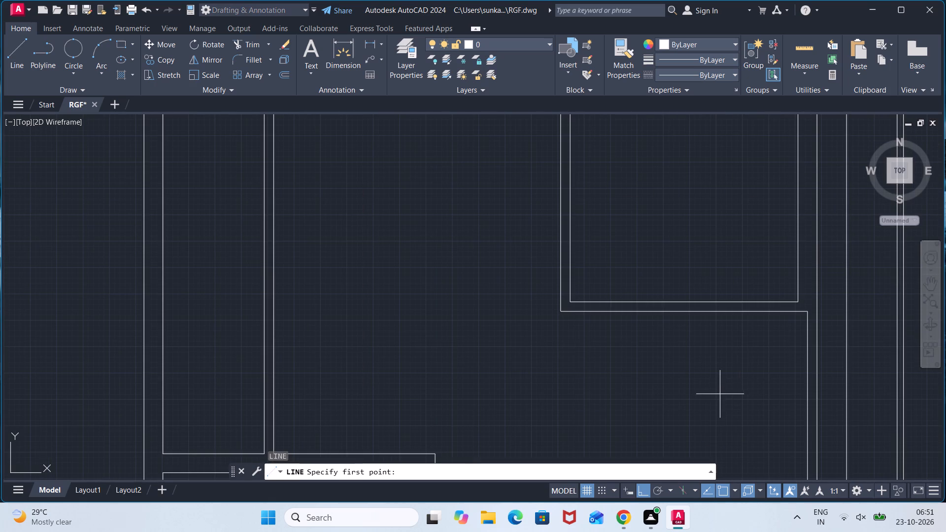
pyautogui.scroll(-2, 719, 393)
pyautogui.click(754, 398)
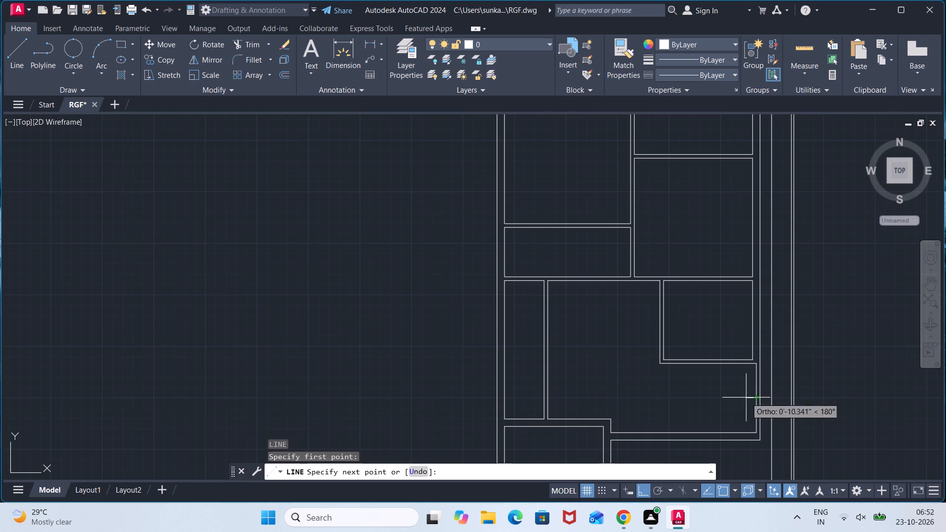
pyautogui.click(658, 399)
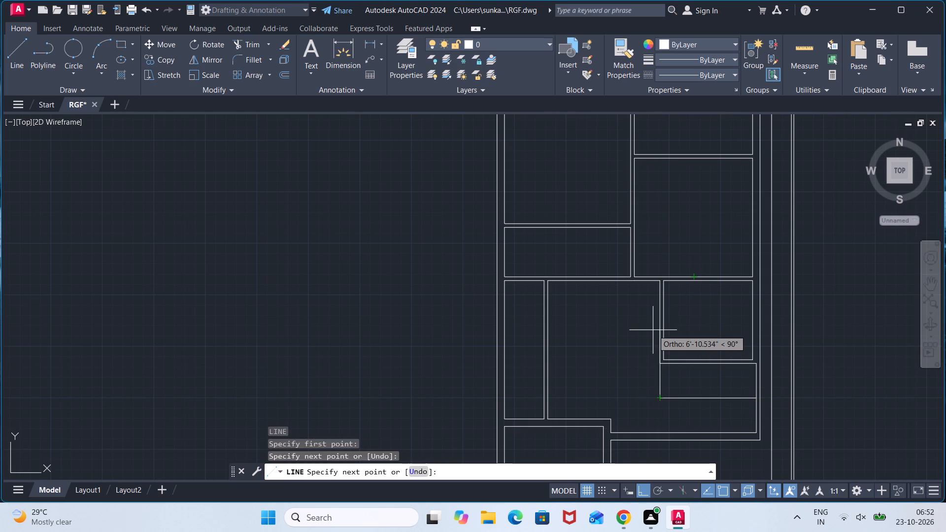
pyautogui.scroll(3, 654, 378)
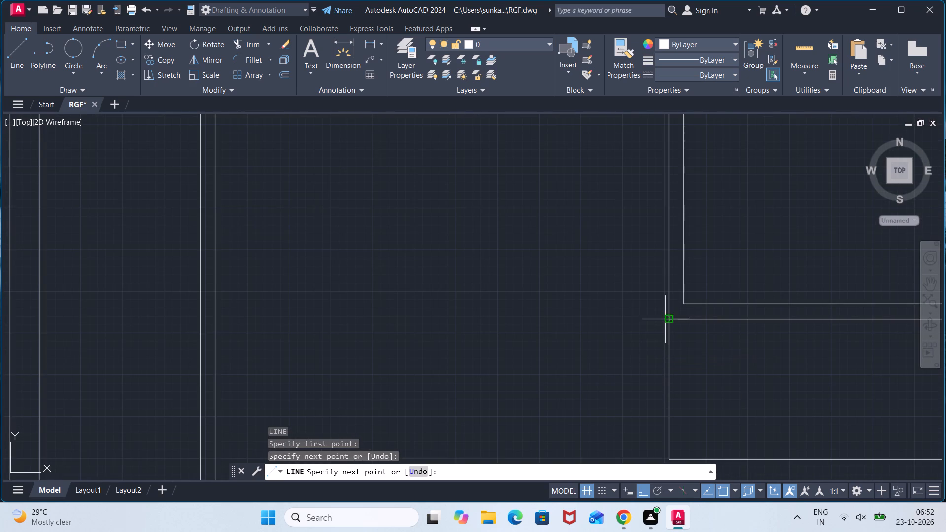
pyautogui.press('Escape')
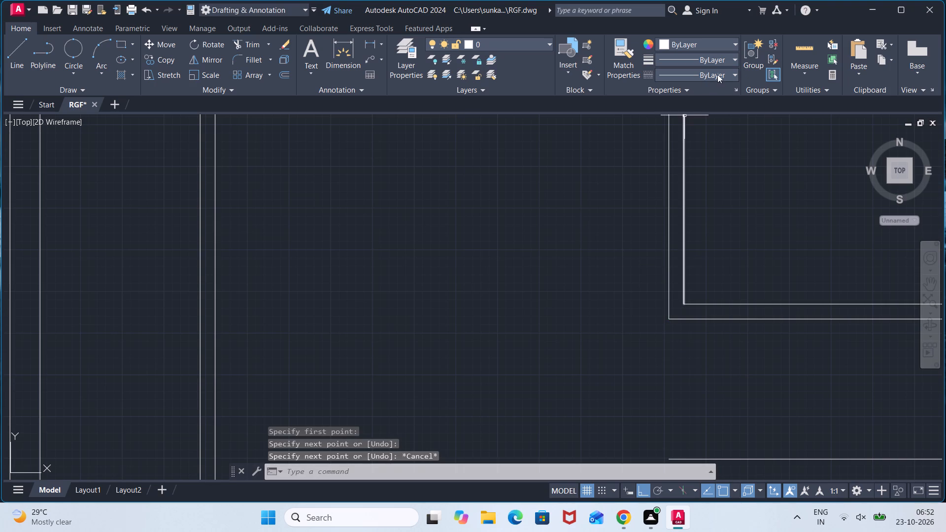
# Set the current linetype to the dashed ACAD type and draw a vertical line from the middle line's left end to the wall line below.
pyautogui.click(722, 71)
pyautogui.click(712, 119)
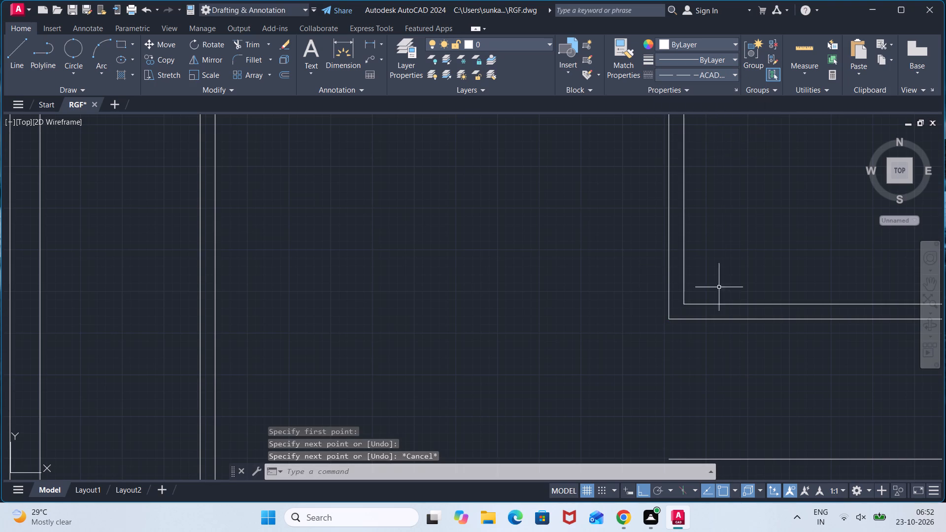
pyautogui.scroll(-2, 723, 362)
pyautogui.moveTo(721, 381); pyautogui.dragTo(728, 298, button='middle')
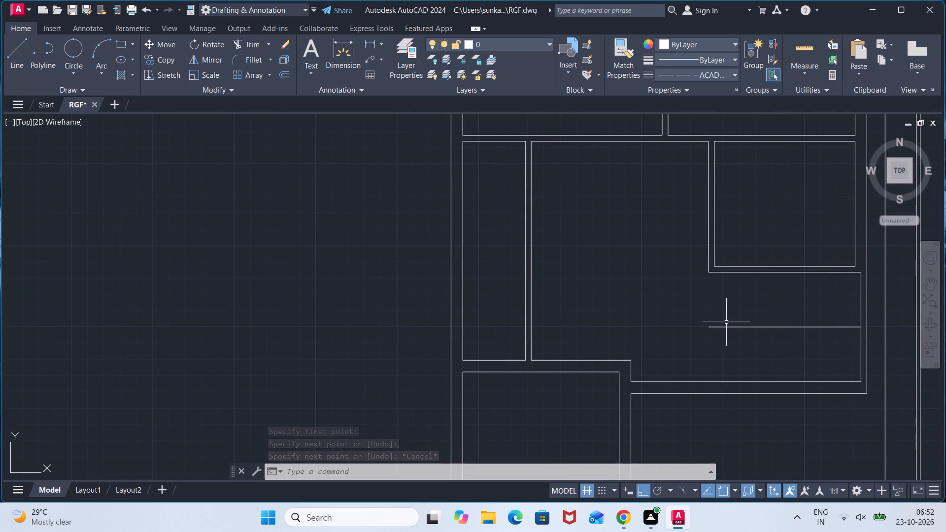
pyautogui.press('l')
pyautogui.press('Return')
pyautogui.click(712, 324)
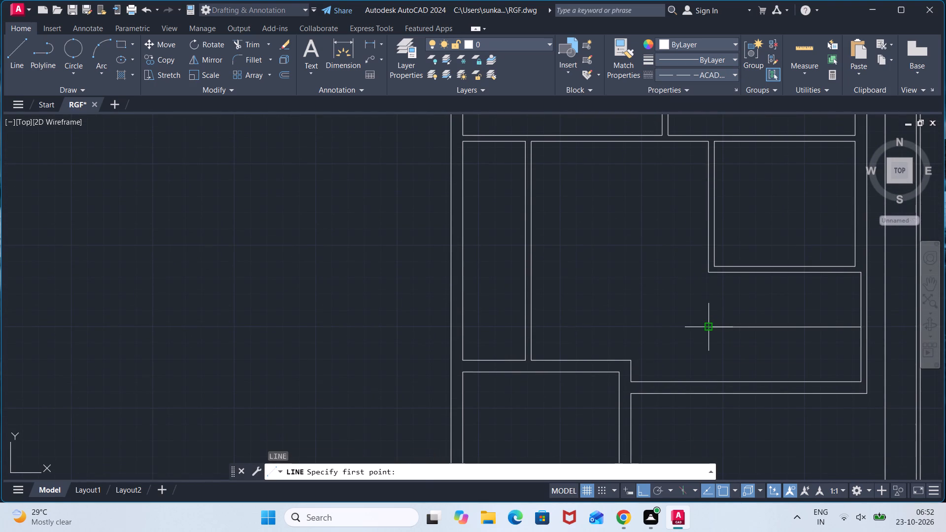
pyautogui.click(711, 381)
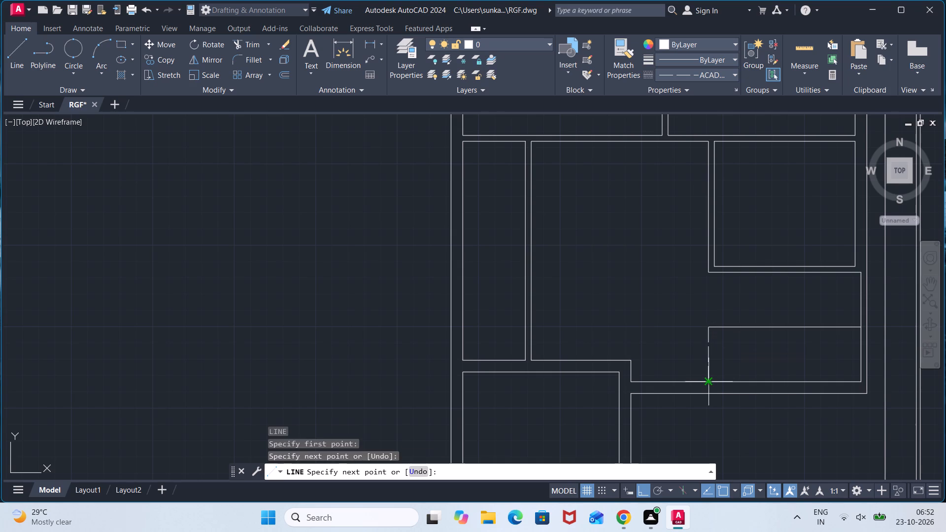
pyautogui.press('Escape')
pyautogui.press('Escape')
# Offset the dashed vertical line 10" successively to the right, making eight more tread lines in the lower stair flight.
pyautogui.press('o')
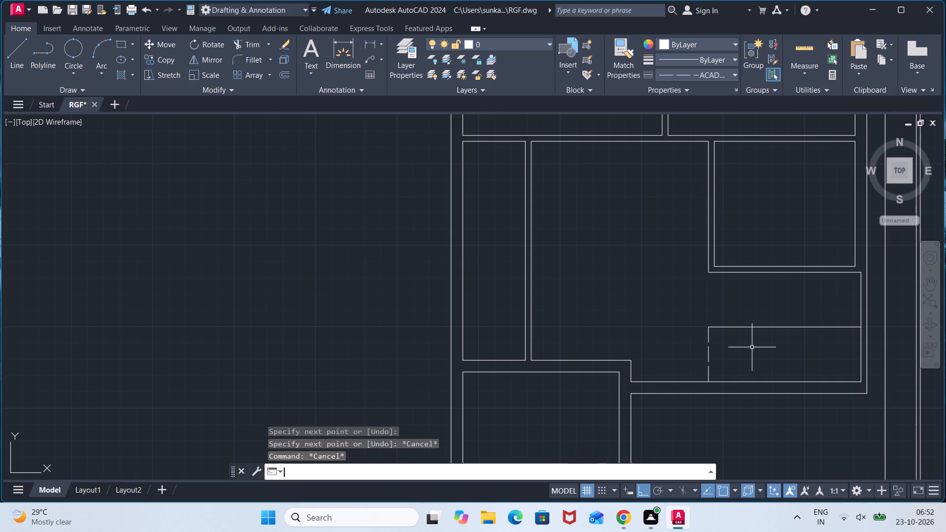
pyautogui.press('Return')
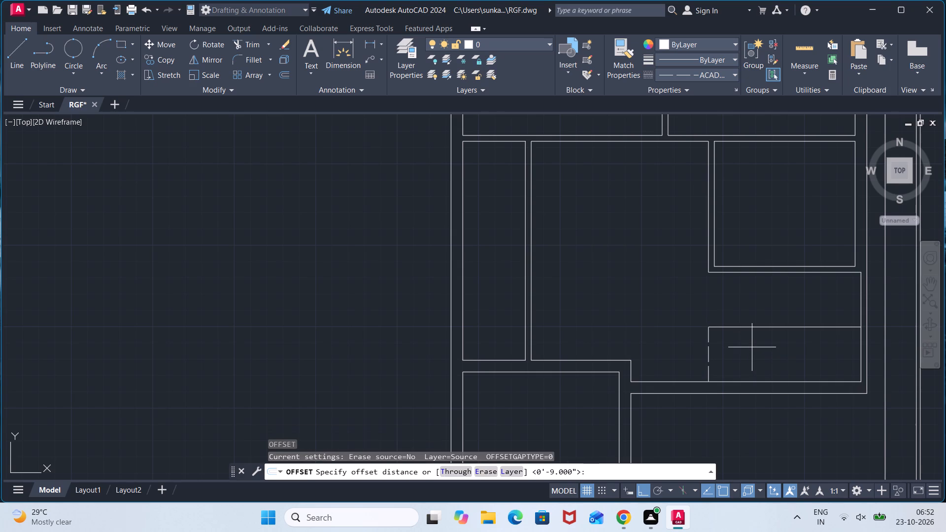
pyautogui.write('10"')
pyautogui.press('Return')
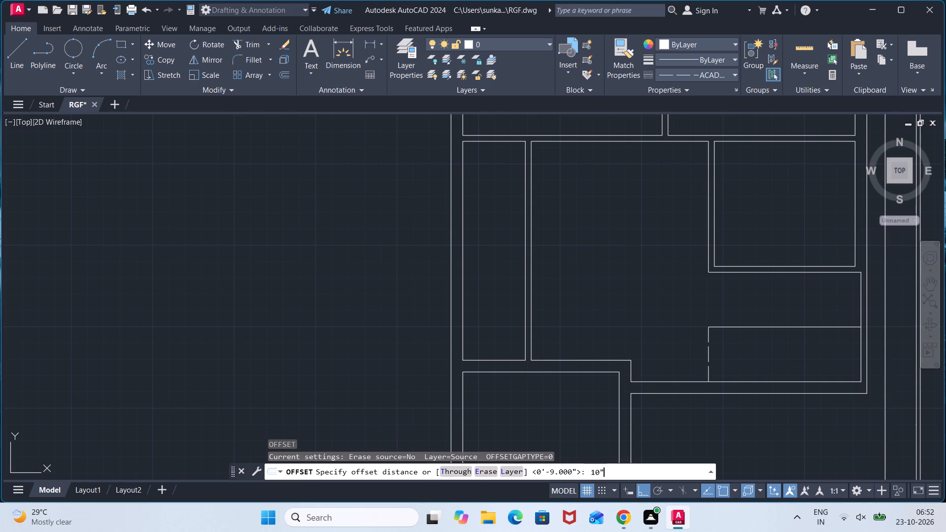
pyautogui.click(709, 354)
pyautogui.click(759, 348)
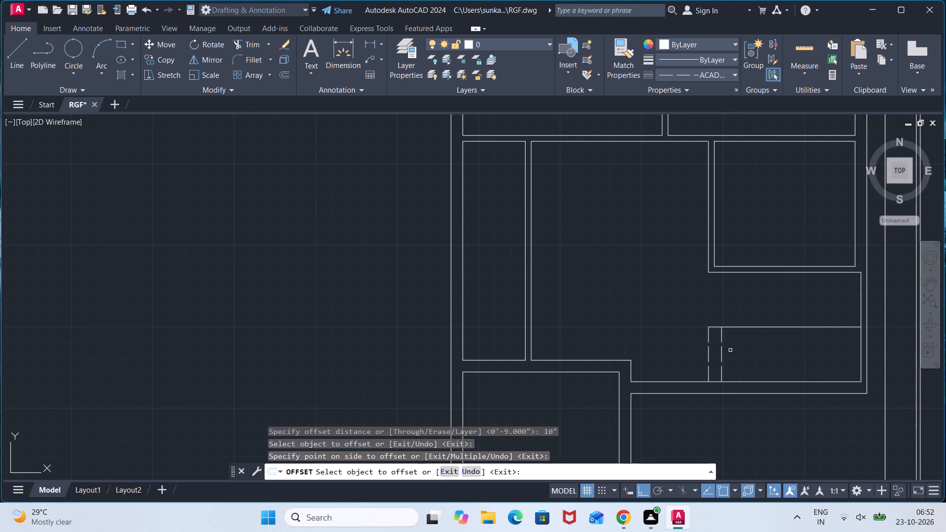
pyautogui.click(721, 358)
pyautogui.click(771, 348)
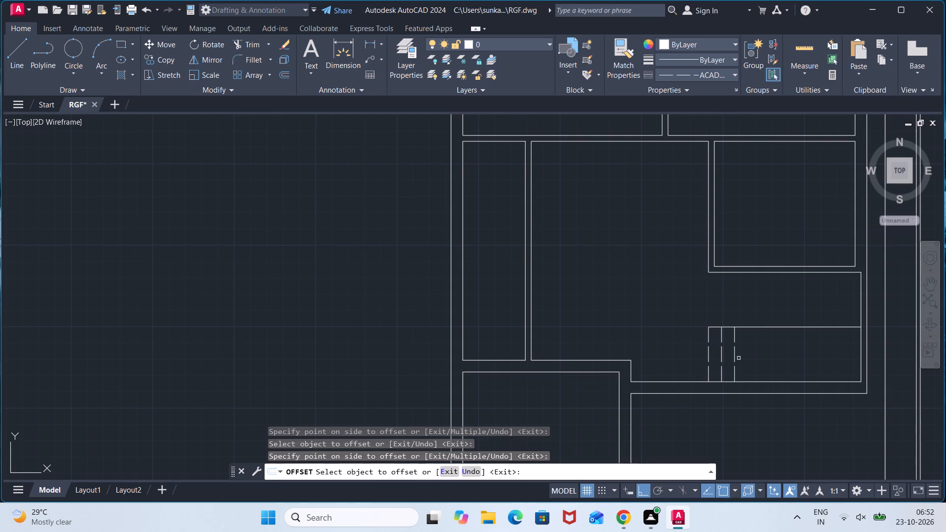
pyautogui.click(734, 358)
pyautogui.click(840, 349)
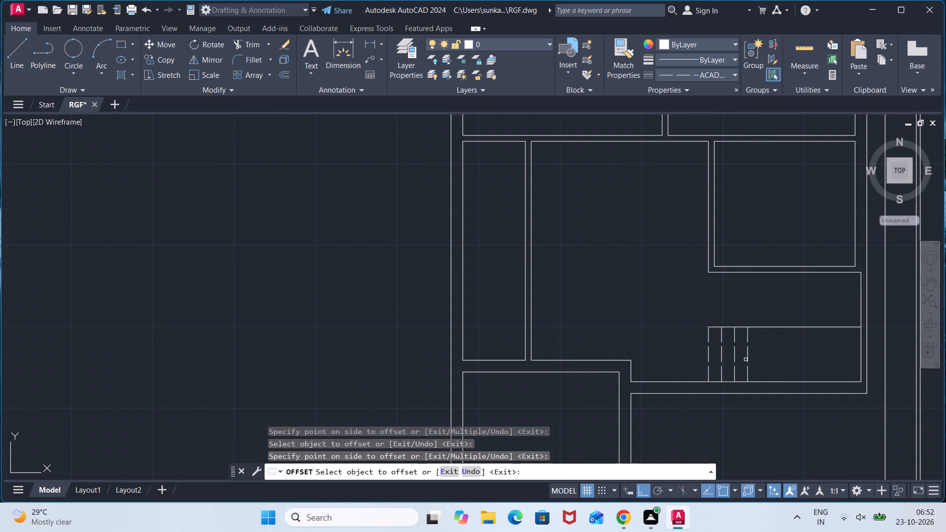
pyautogui.moveTo(745, 360); pyautogui.dragTo(753, 360)
pyautogui.click(749, 353)
pyautogui.click(793, 346)
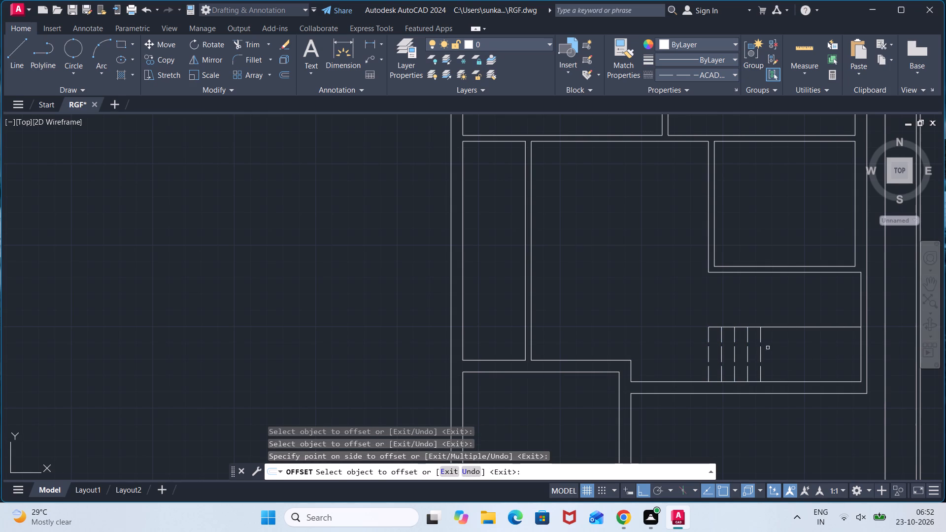
pyautogui.click(759, 349)
pyautogui.click(806, 344)
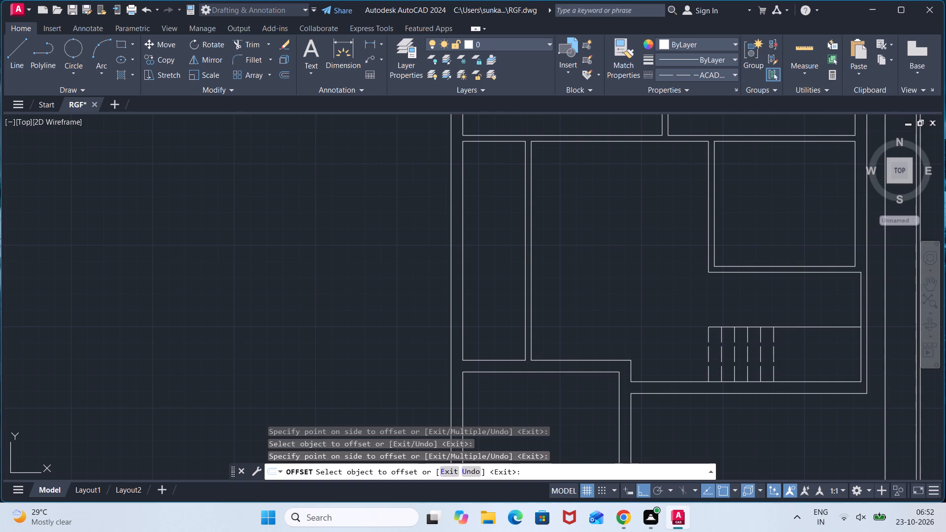
pyautogui.click(775, 352)
pyautogui.click(849, 351)
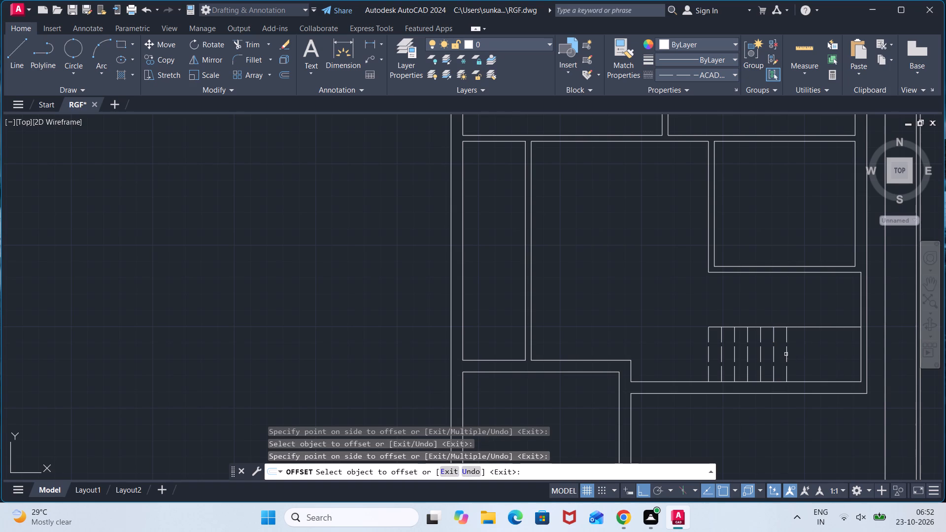
pyautogui.click(787, 354)
pyautogui.click(826, 345)
pyautogui.click(799, 353)
pyautogui.click(833, 349)
pyautogui.press('Escape')
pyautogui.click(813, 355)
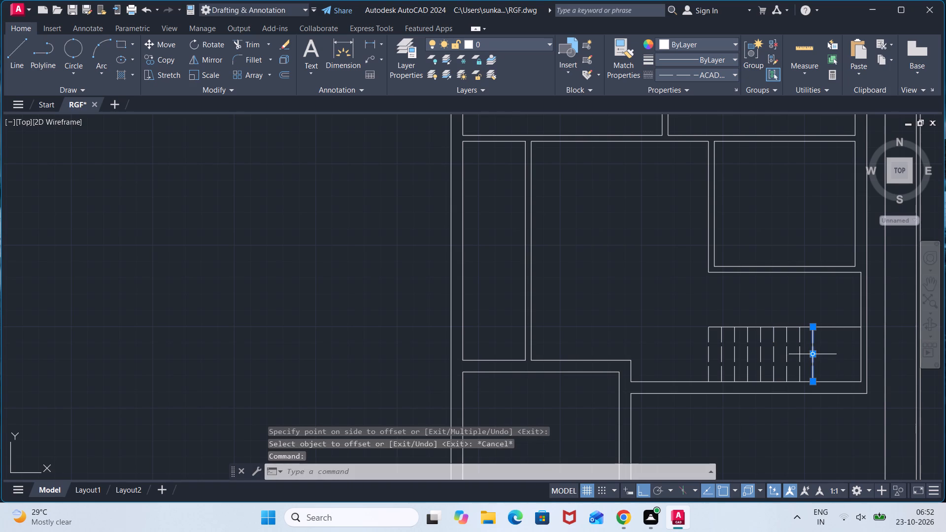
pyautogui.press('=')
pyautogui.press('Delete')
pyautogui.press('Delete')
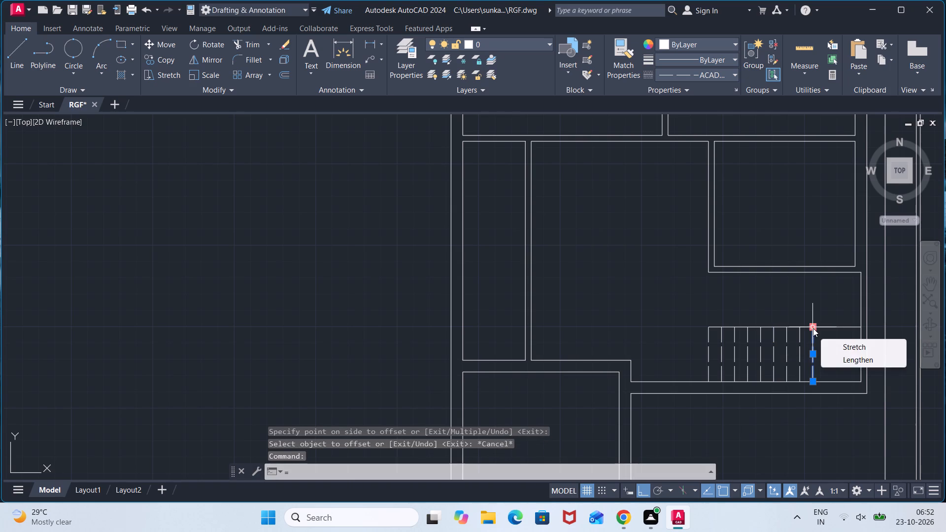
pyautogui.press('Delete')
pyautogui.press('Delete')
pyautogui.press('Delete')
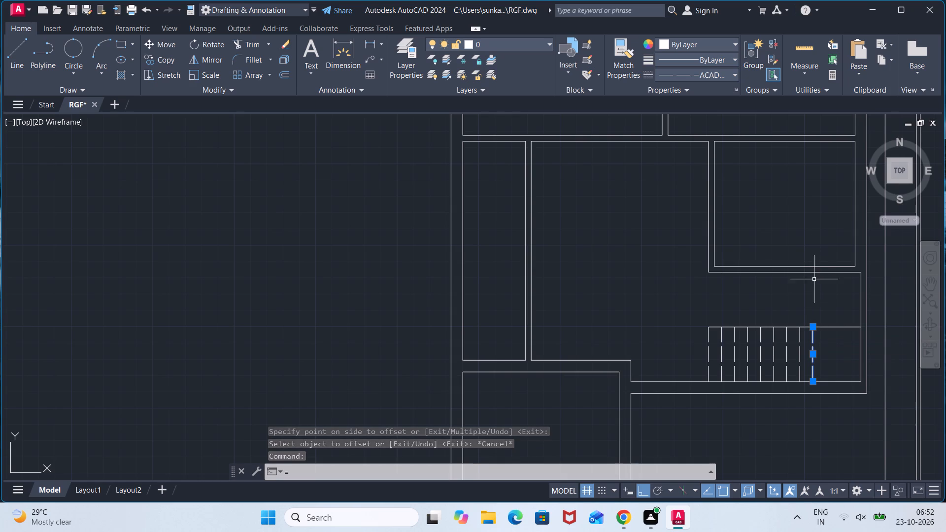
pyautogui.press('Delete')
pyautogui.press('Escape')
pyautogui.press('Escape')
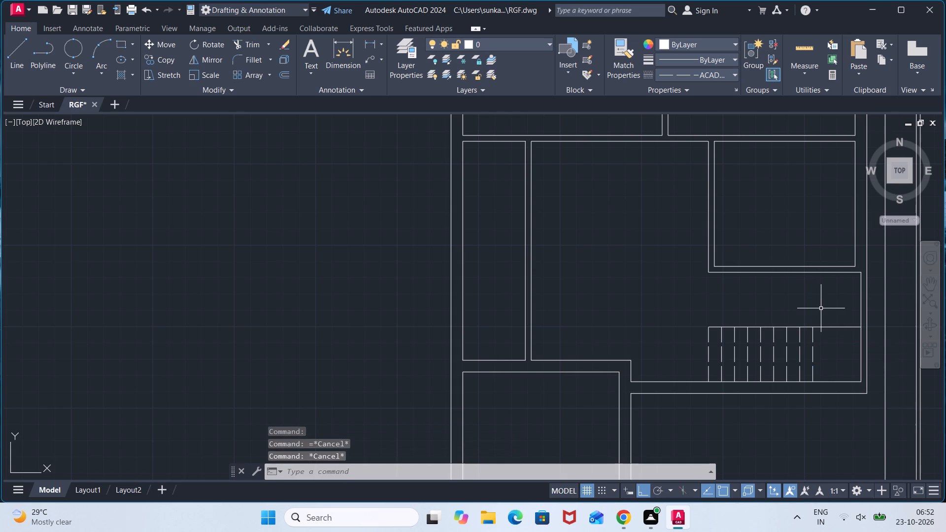
# Erase the rightmost dashed tread line of the lower stair flight.
pyautogui.click(818, 334)
pyautogui.click(805, 351)
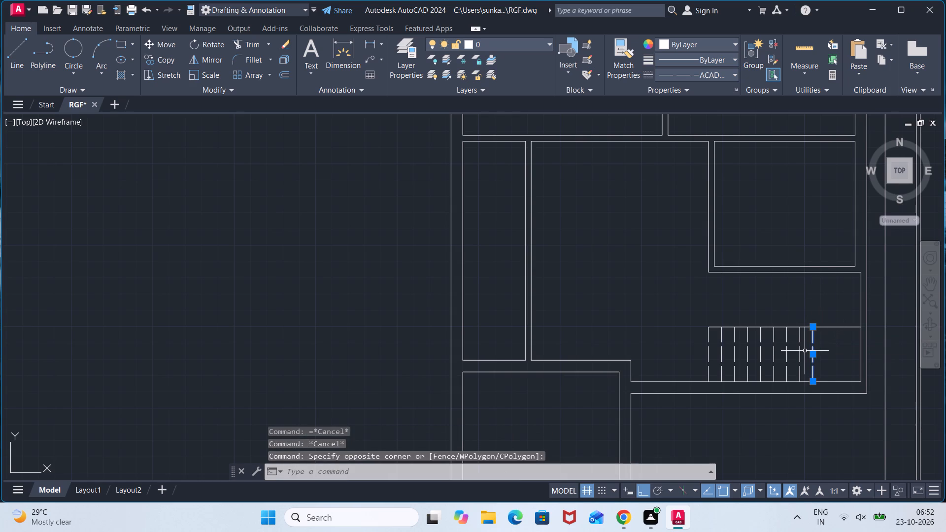
pyautogui.press('Delete')
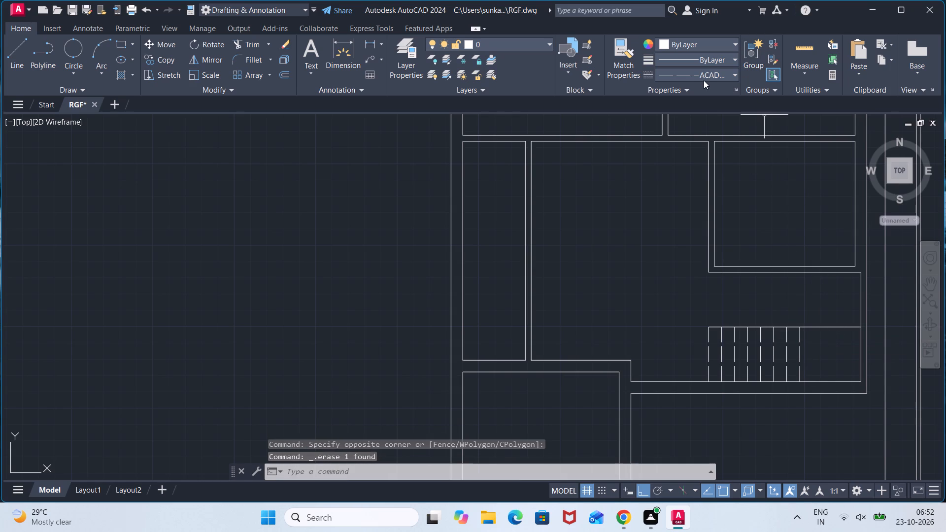
# Set the current linetype to ByLayer and draw a vertical line from the second dashed tread's top end up to the upper wall line.
pyautogui.click(705, 76)
pyautogui.click(719, 87)
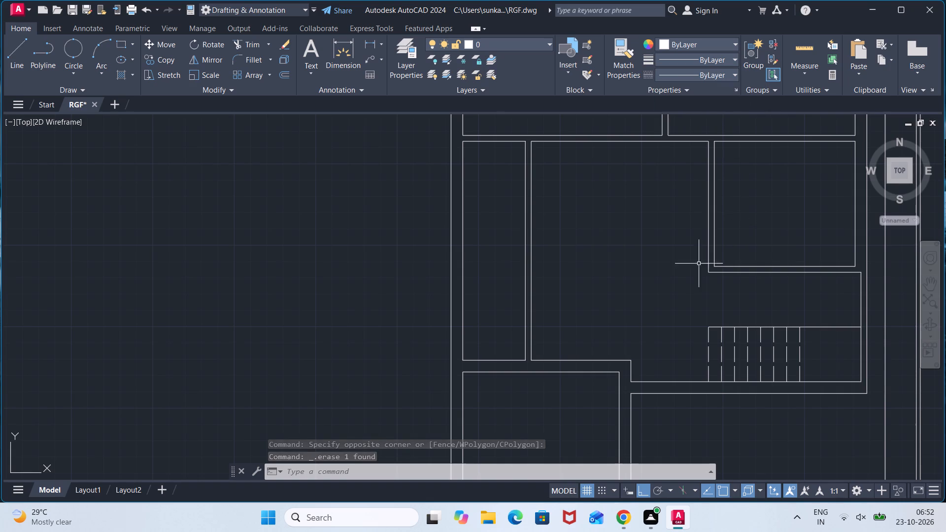
pyautogui.press('l')
pyautogui.press('Return')
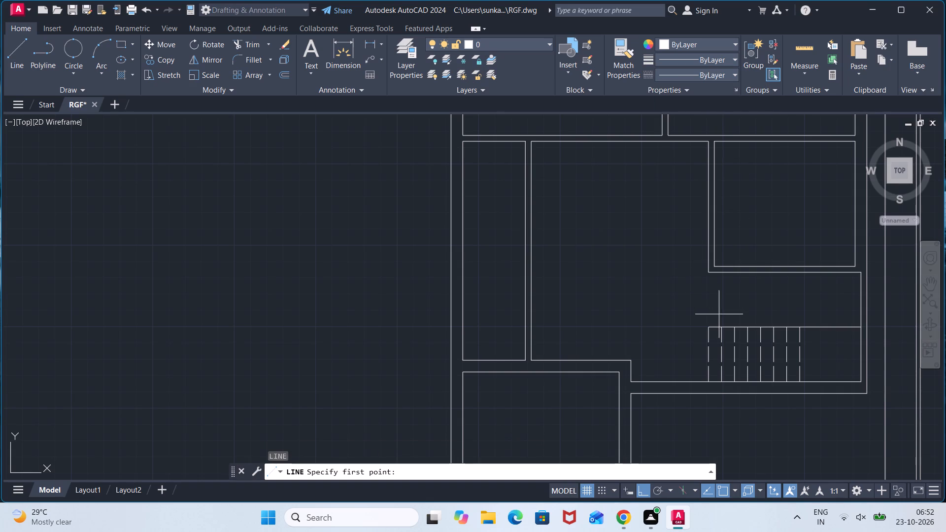
pyautogui.click(725, 331)
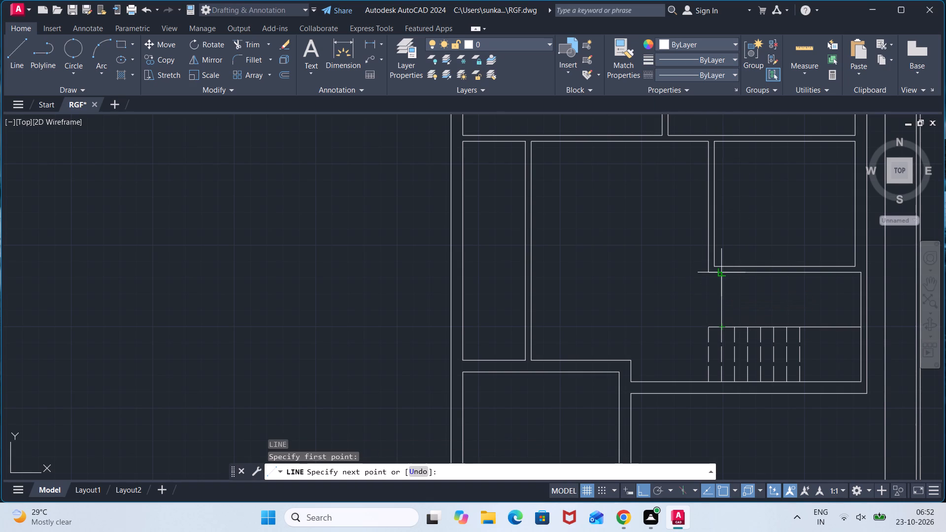
pyautogui.click(723, 272)
pyautogui.press('Escape')
# Offset the solid vertical line 10" successively to the right, making six more tread lines in the upper stair flight.
pyautogui.press('o')
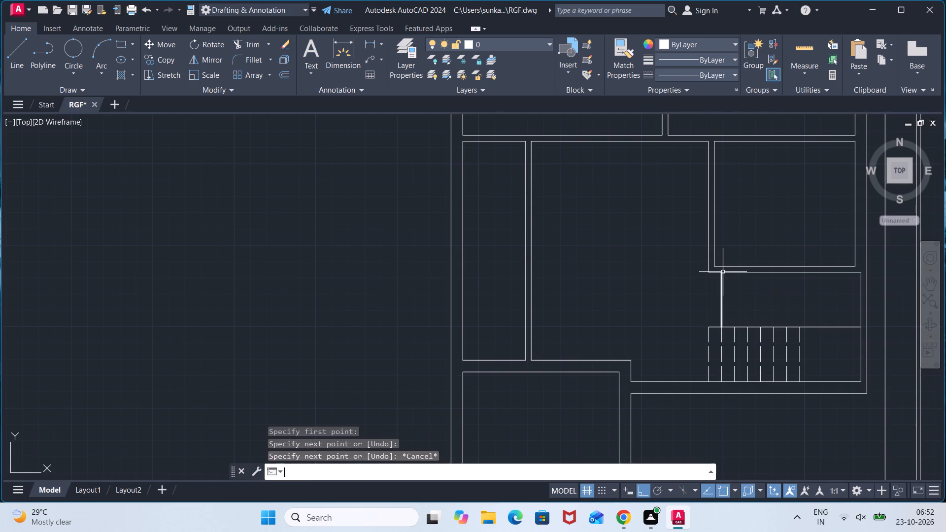
pyautogui.press('Return')
pyautogui.press('Return')
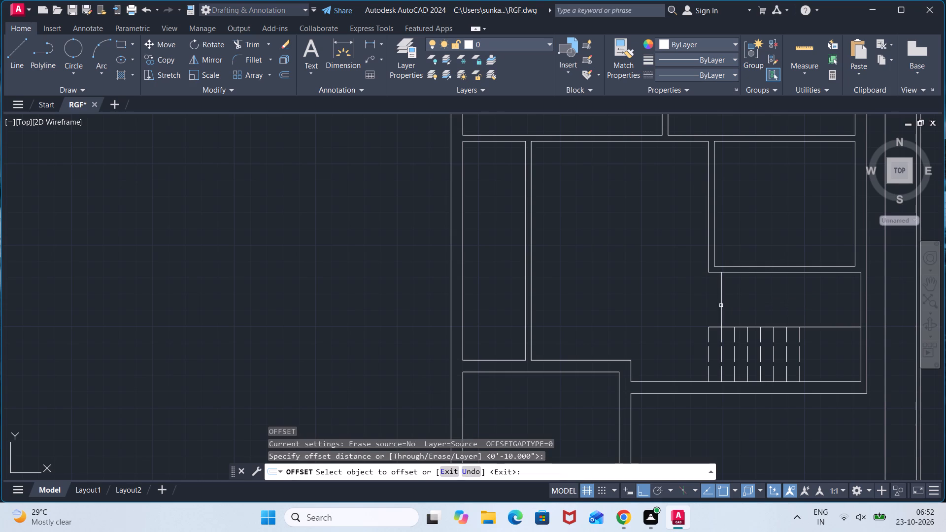
pyautogui.click(721, 305)
pyautogui.click(765, 307)
pyautogui.click(735, 307)
pyautogui.click(762, 303)
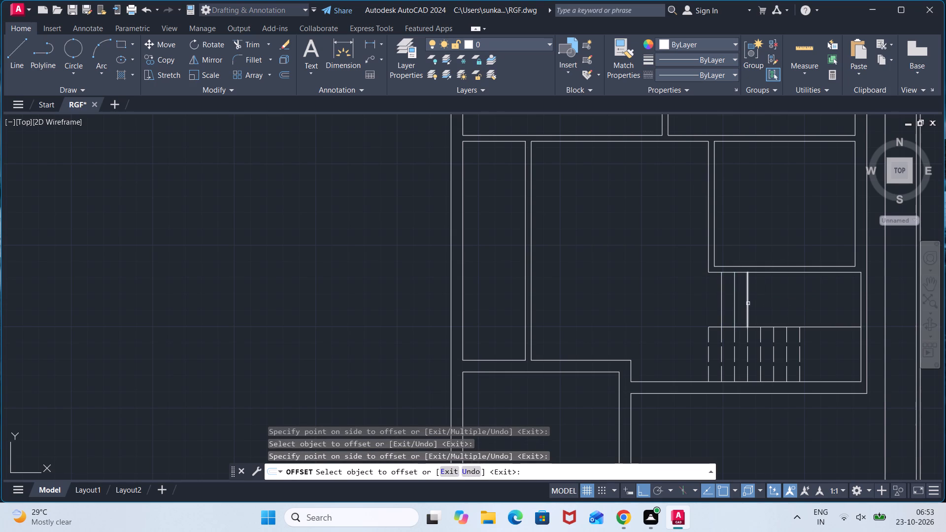
pyautogui.click(748, 303)
pyautogui.click(761, 302)
pyautogui.click(760, 302)
pyautogui.click(779, 302)
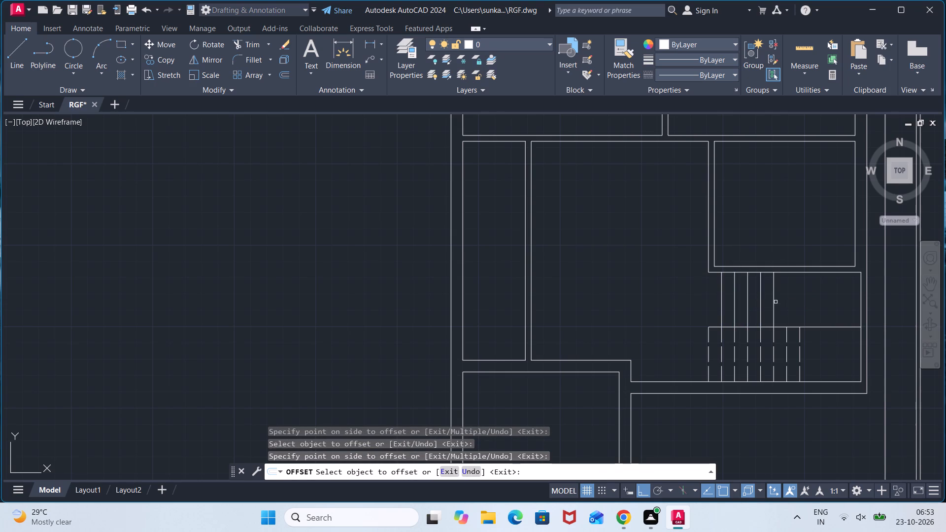
pyautogui.click(773, 302)
pyautogui.click(785, 301)
pyautogui.click(788, 302)
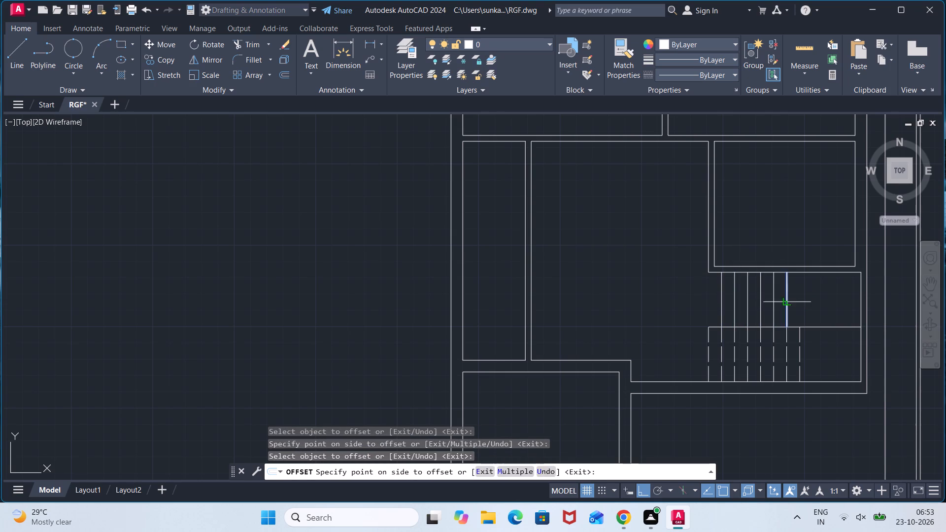
pyautogui.click(811, 297)
pyautogui.press('Escape')
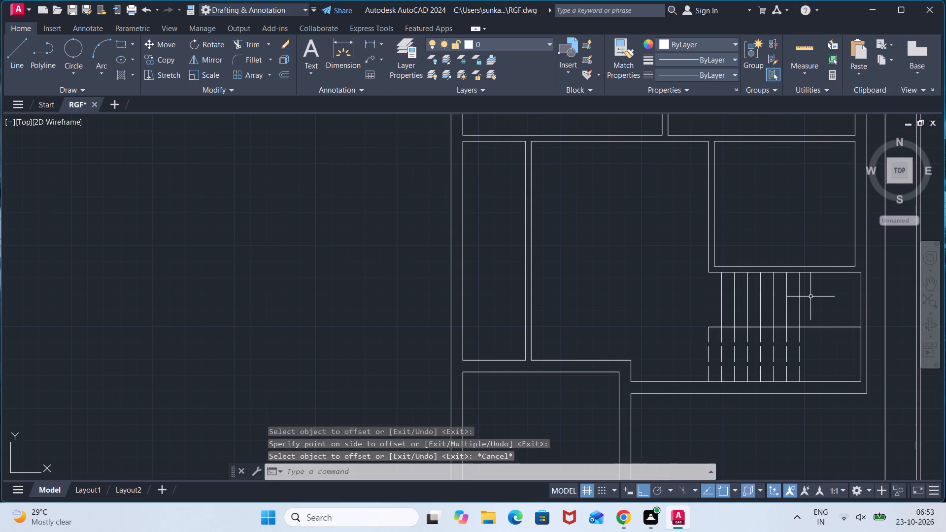
# Draw a line from the last tread's end on the middle line to the stair's upper-right inner corner, continuing halfway down to the middle line.
pyautogui.press('l')
pyautogui.press('Return')
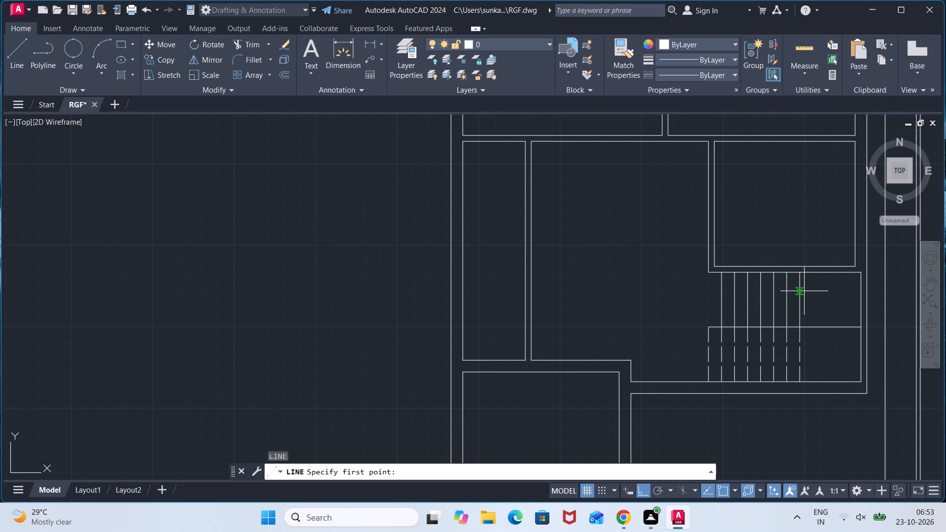
pyautogui.click(798, 329)
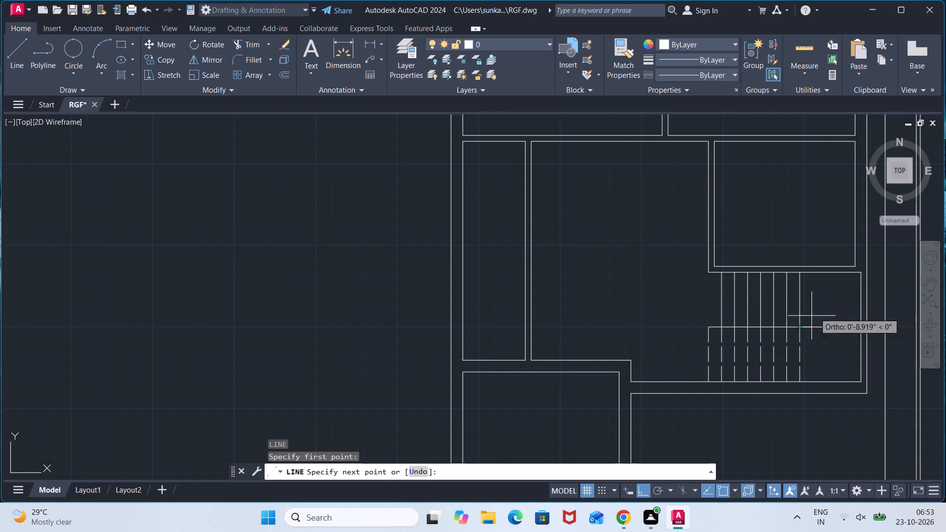
pyautogui.click(861, 275)
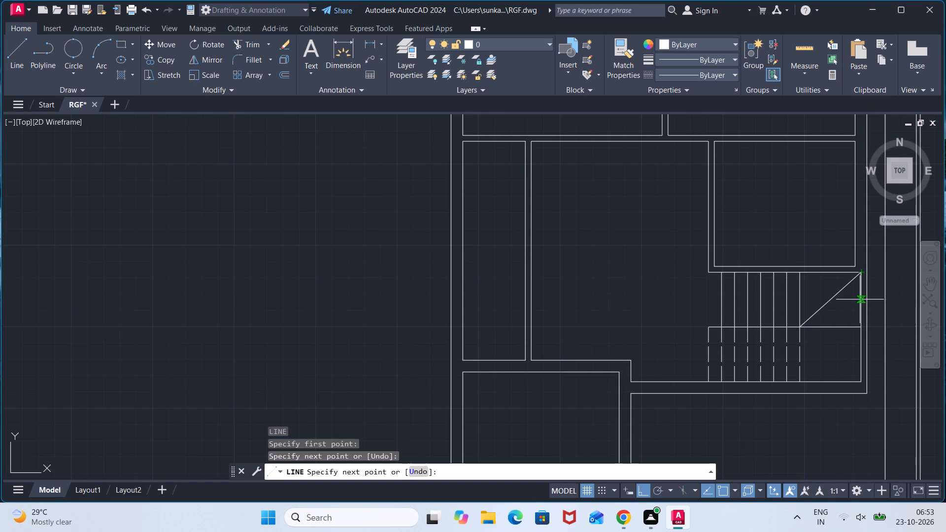
pyautogui.click(861, 299)
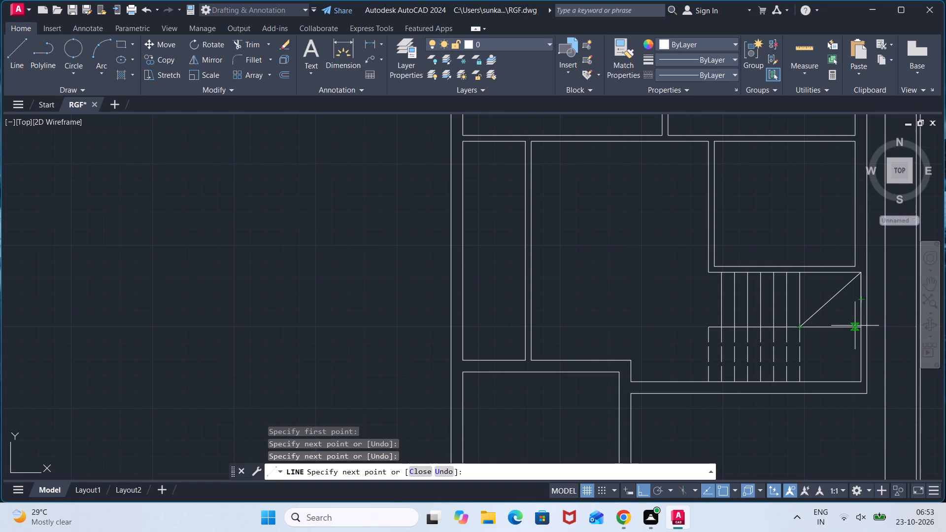
pyautogui.press('Escape')
# With Ortho off, draw a winder line from the same tread end to the right wall, halfway between upper corner and middle line.
pyautogui.press('l')
pyautogui.press('Return')
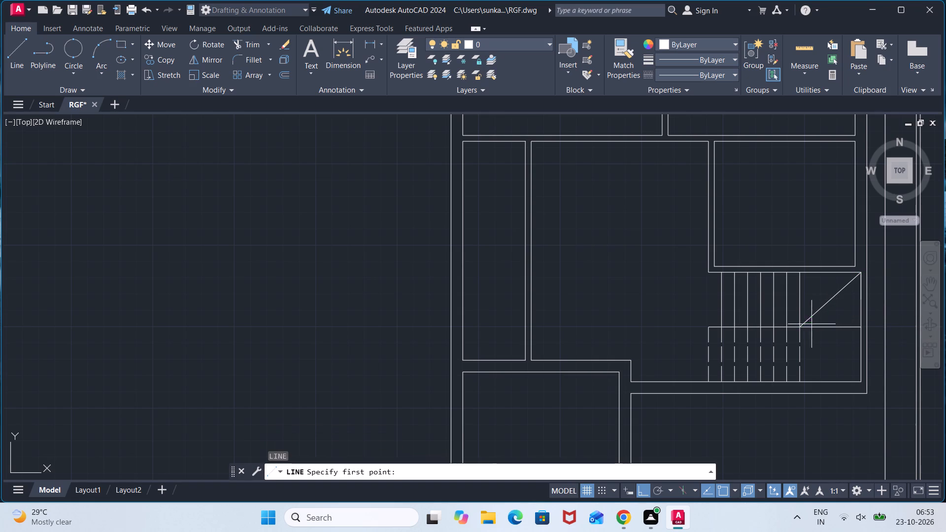
pyautogui.click(801, 329)
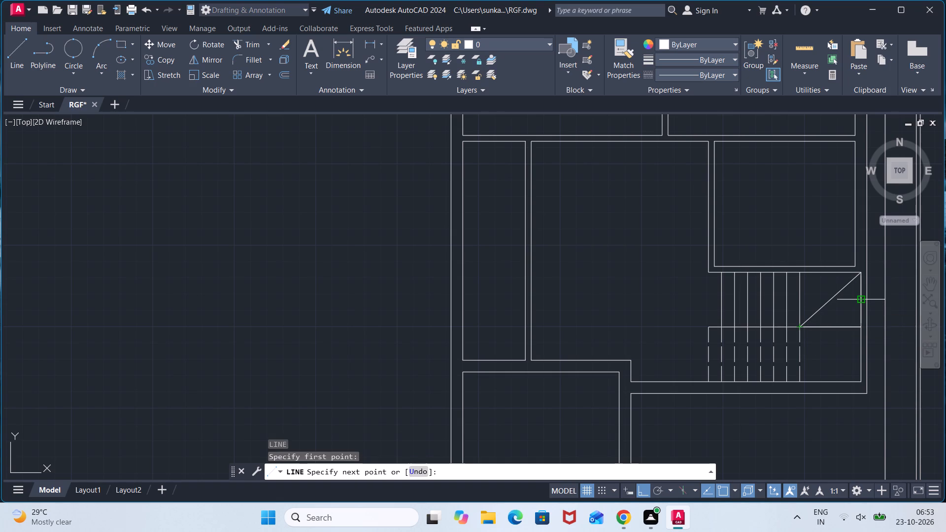
pyautogui.press('F8')
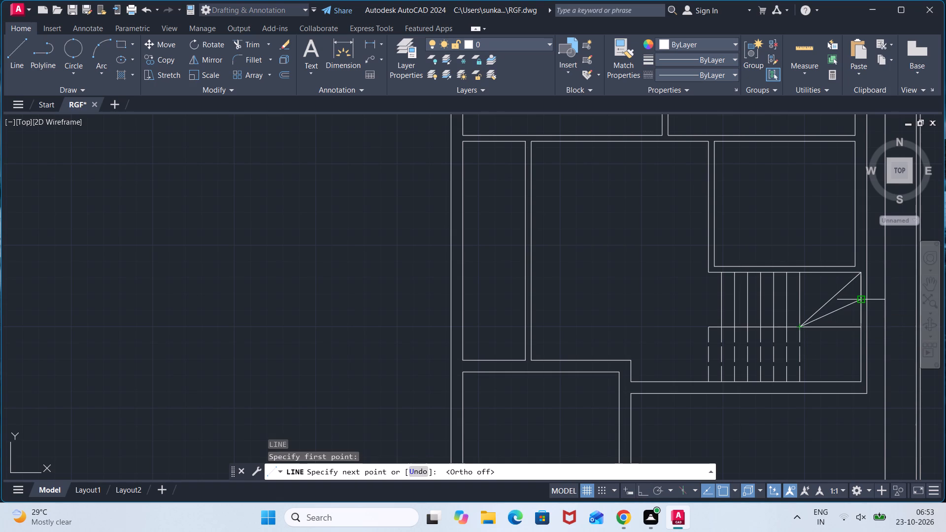
pyautogui.click(862, 299)
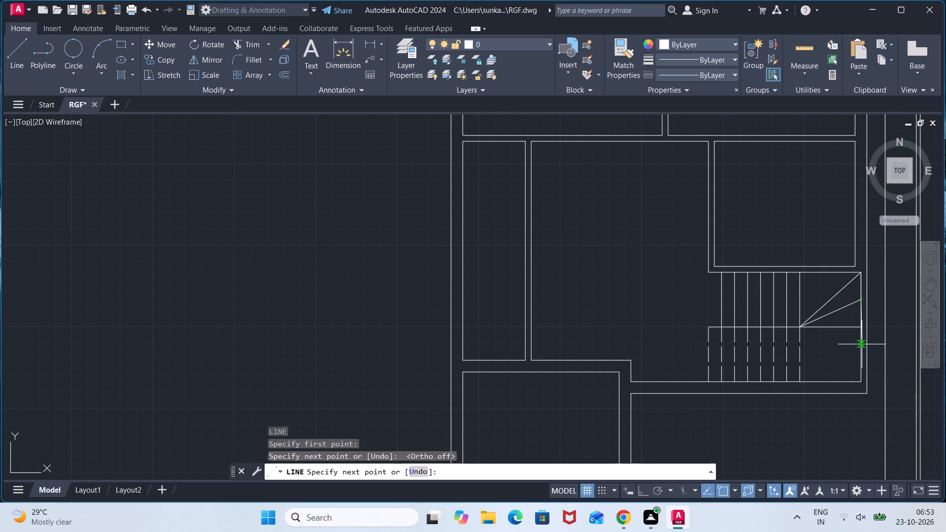
pyautogui.press('Escape')
# Erase the short vertical segment lying on the stair space's right wall below the upper corner.
pyautogui.scroll(3, 878, 301)
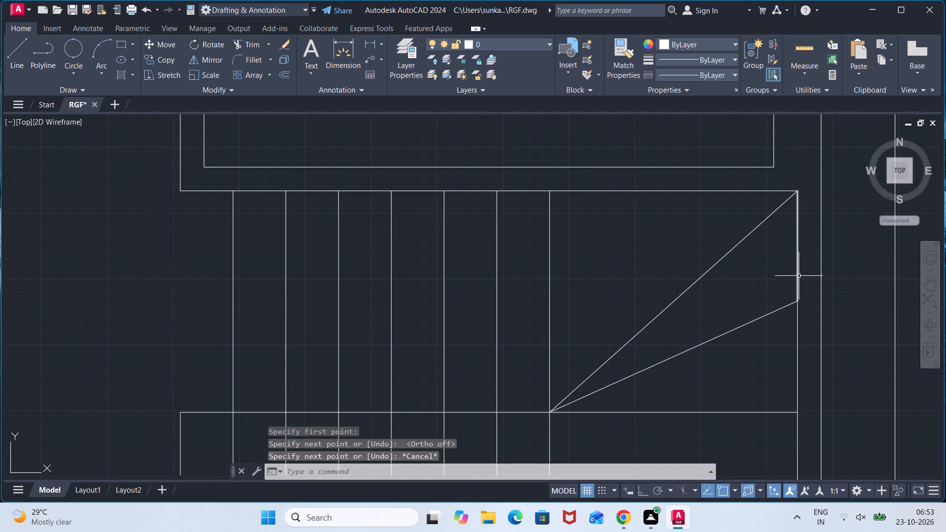
pyautogui.click(799, 276)
pyautogui.press('Delete')
# Draw a diagonal winder line from the last tread's end on the middle line to the stair space's lower-right inner corner.
pyautogui.scroll(-3, 772, 347)
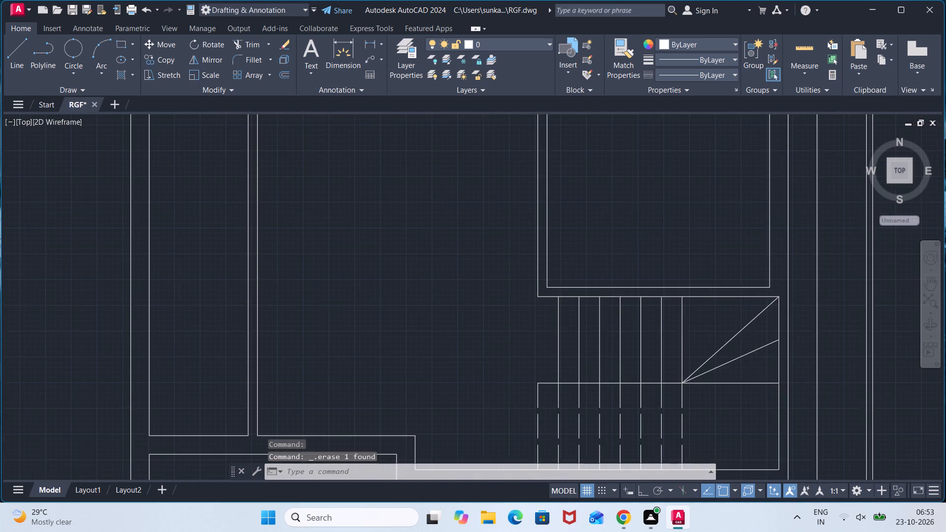
pyautogui.moveTo(734, 405); pyautogui.dragTo(721, 319, button='middle')
pyautogui.press('l')
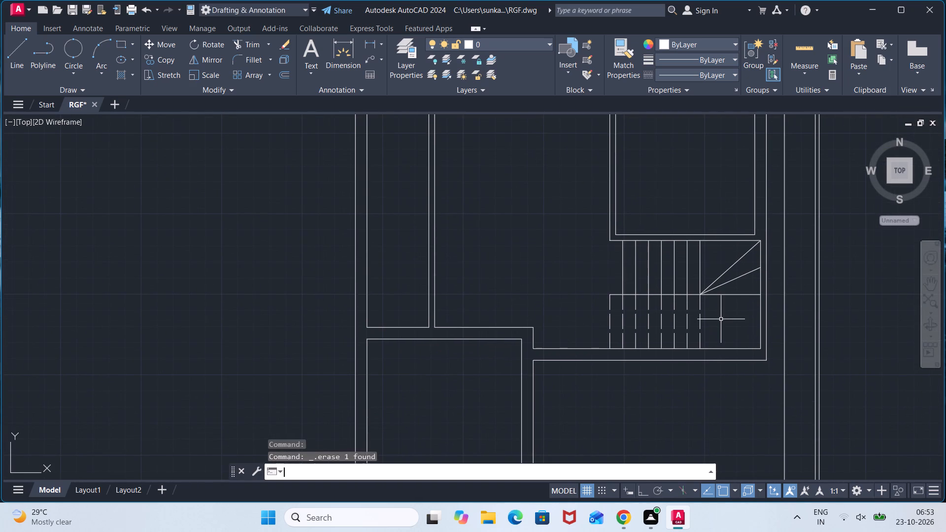
pyautogui.press('Return')
pyautogui.scroll(3, 706, 300)
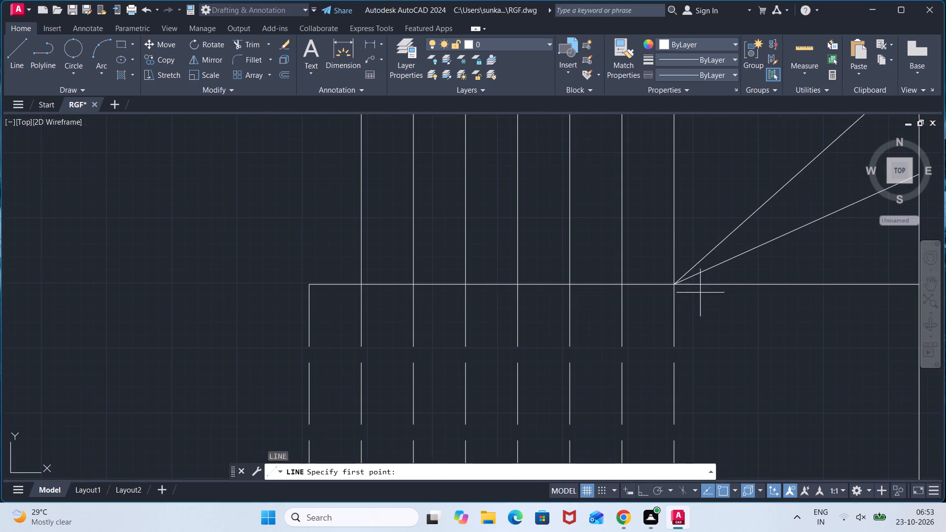
pyautogui.click(676, 285)
pyautogui.scroll(-2, 838, 376)
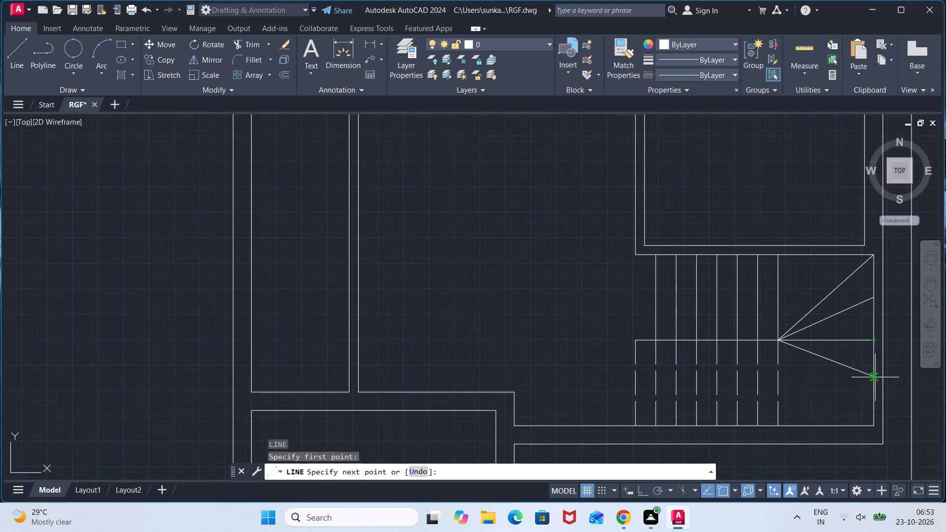
pyautogui.click(874, 425)
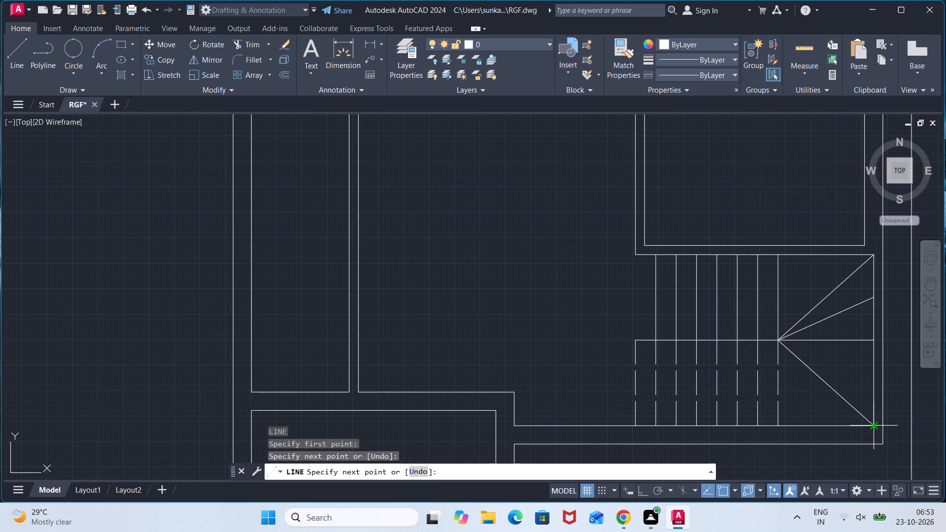
pyautogui.press('Escape')
# Draw another winder line from the same point to the right wall, about midway between the middle line and the lower corner.
pyautogui.press('l')
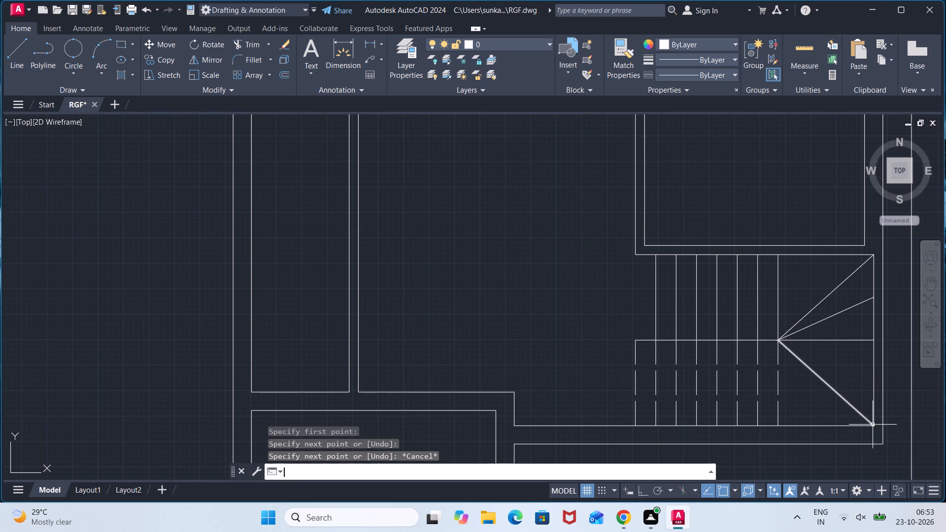
pyautogui.press('Return')
pyautogui.click(780, 338)
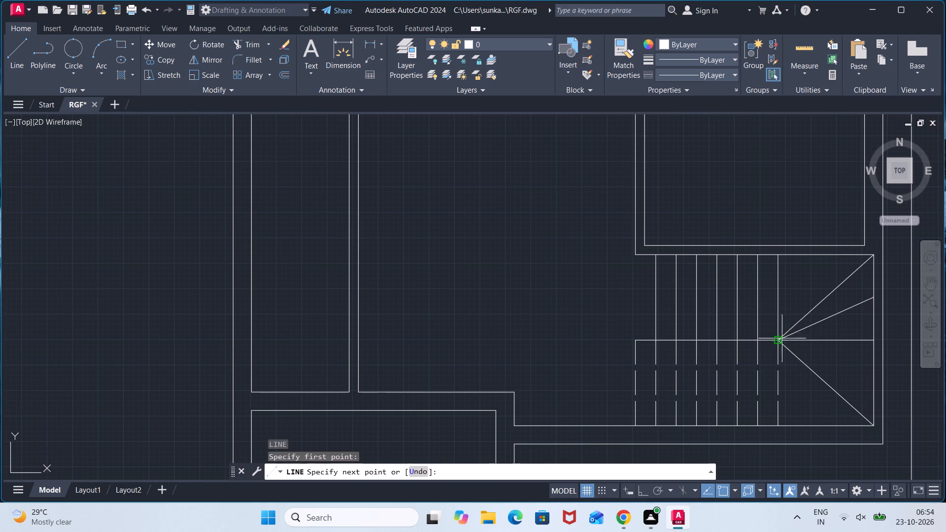
pyautogui.click(871, 380)
pyautogui.press('Escape')
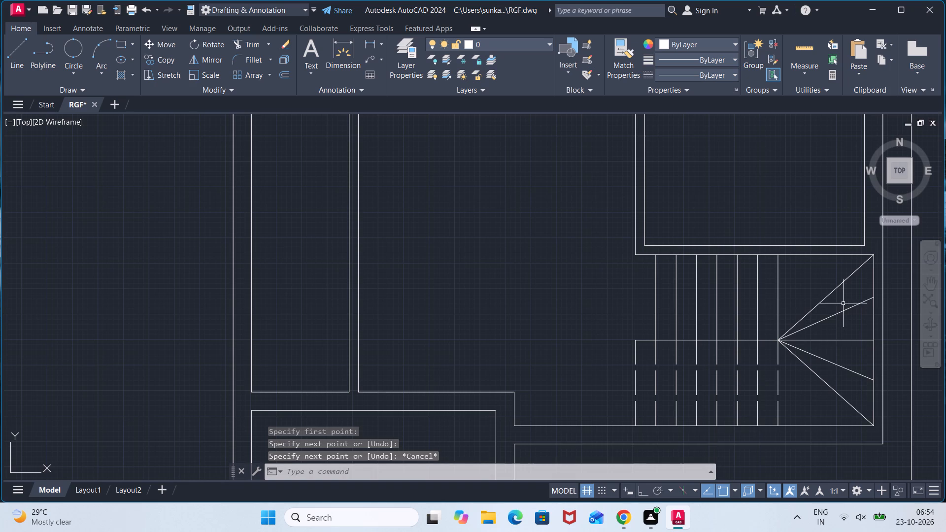
# Replace the winder line between the upper diagonal and the middle line with a new one meeting the right wall slightly lower.
pyautogui.click(843, 309)
pyautogui.press('Delete')
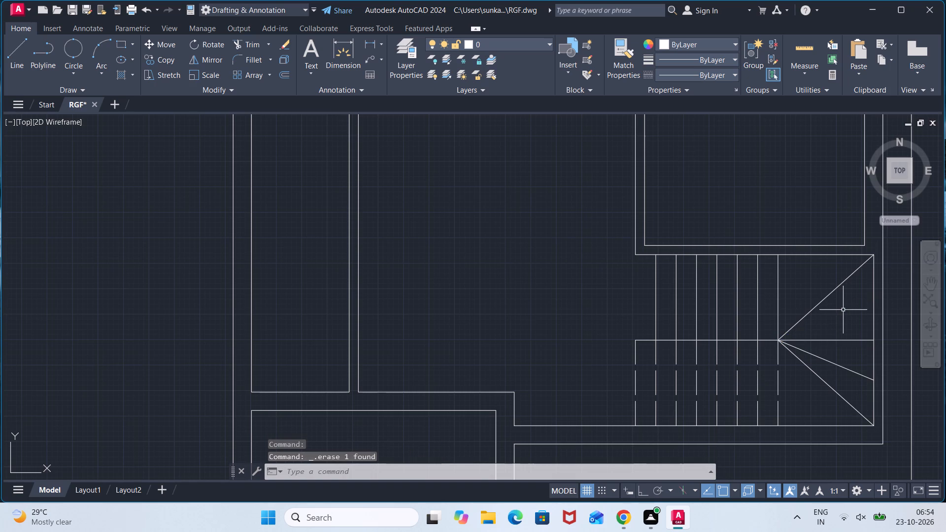
pyautogui.press('l')
pyautogui.press('Return')
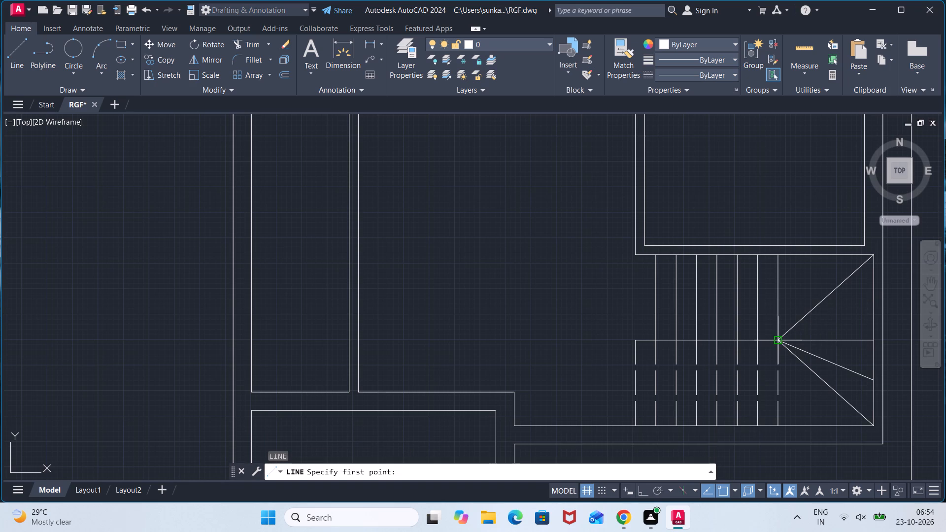
pyautogui.click(778, 341)
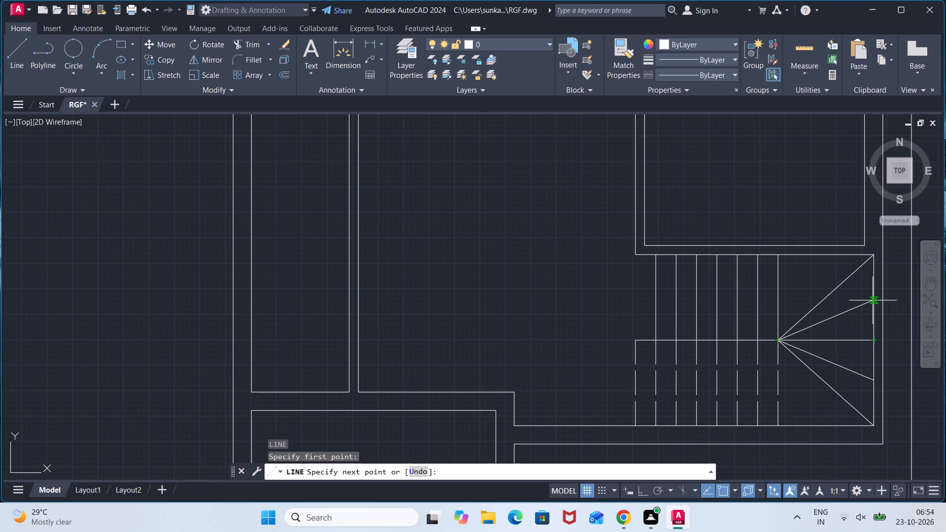
pyautogui.click(873, 300)
pyautogui.press('Escape')
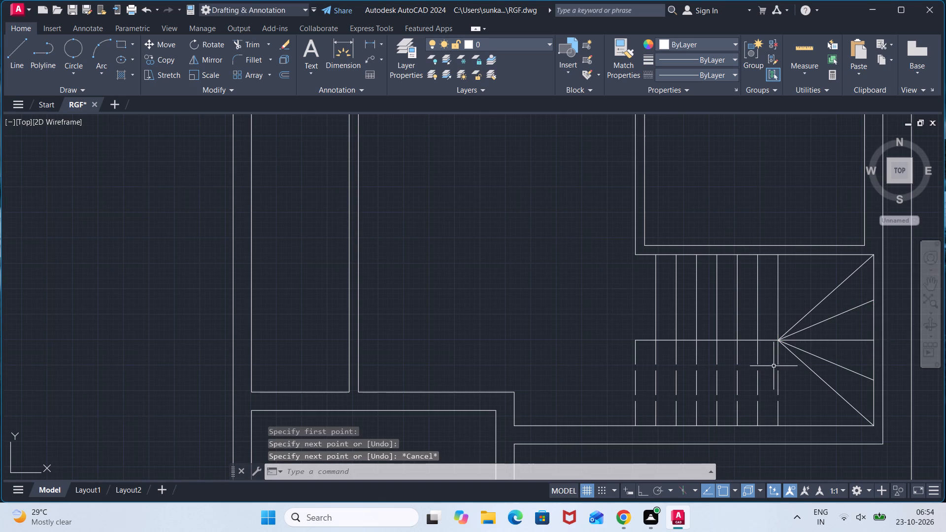
# Draw the direction line horizontally through the middle of the upper flight, turning vertically down past the middle line just before the last tread.
pyautogui.press('l')
pyautogui.press('Return')
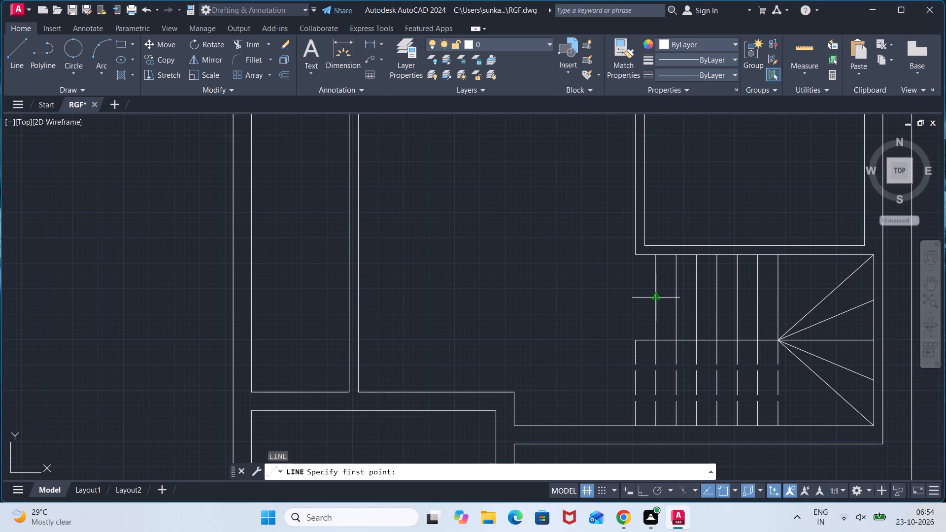
pyautogui.click(646, 301)
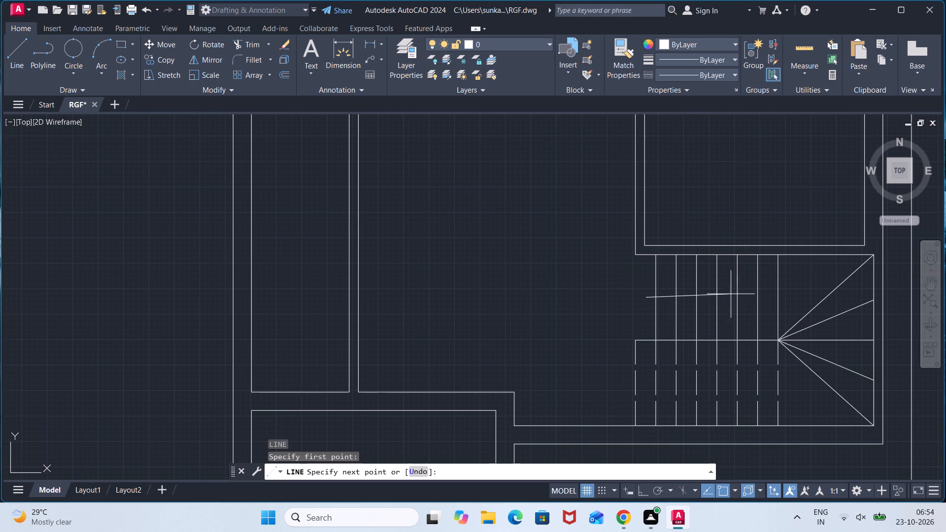
pyautogui.click(767, 301)
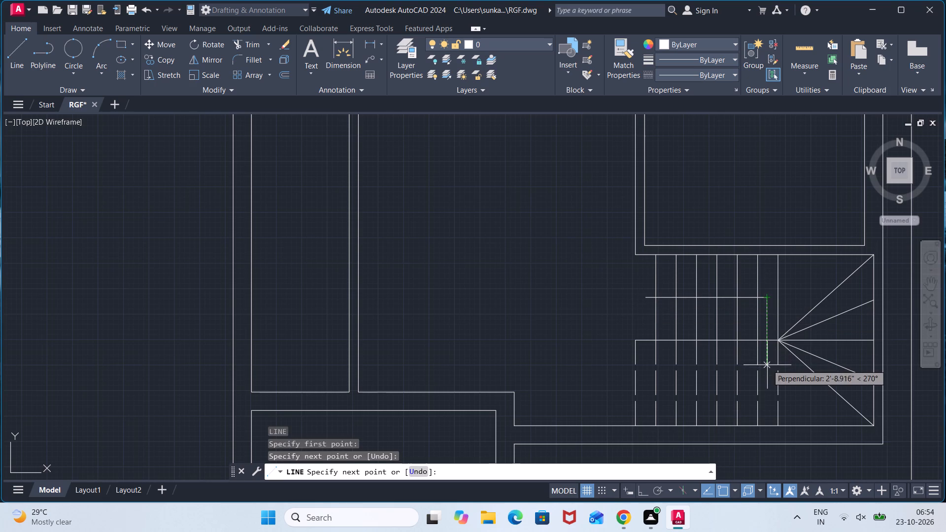
pyautogui.click(767, 375)
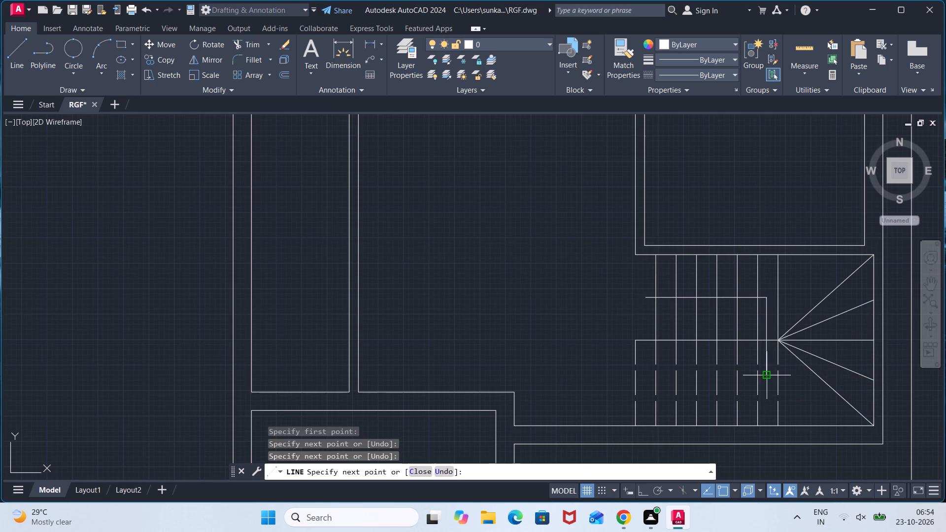
pyautogui.press('Escape')
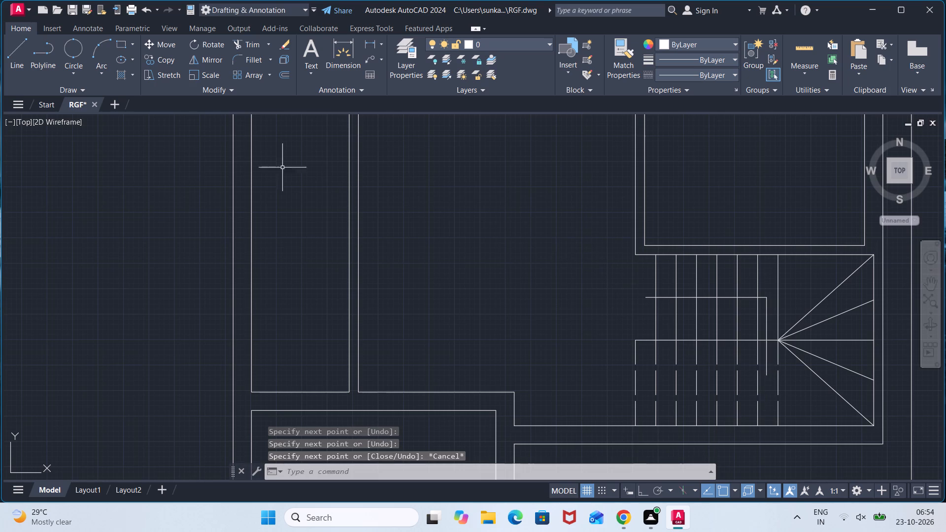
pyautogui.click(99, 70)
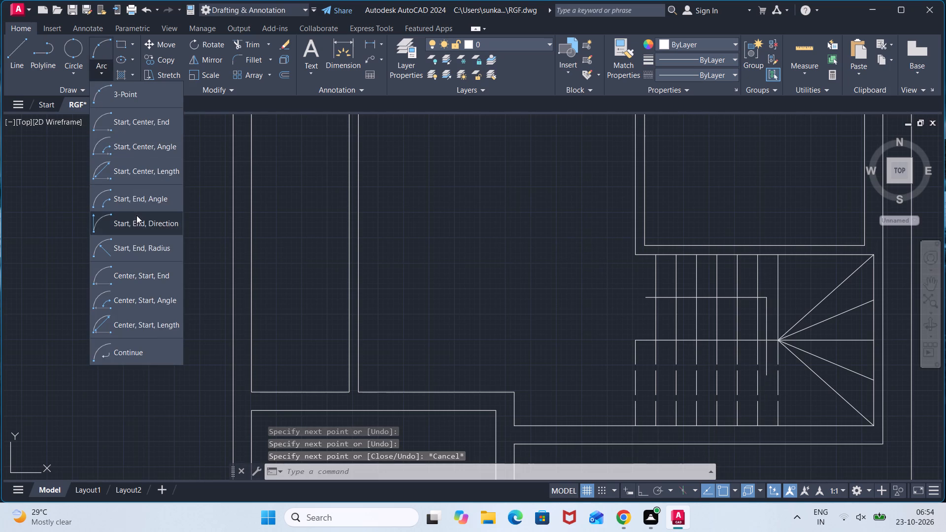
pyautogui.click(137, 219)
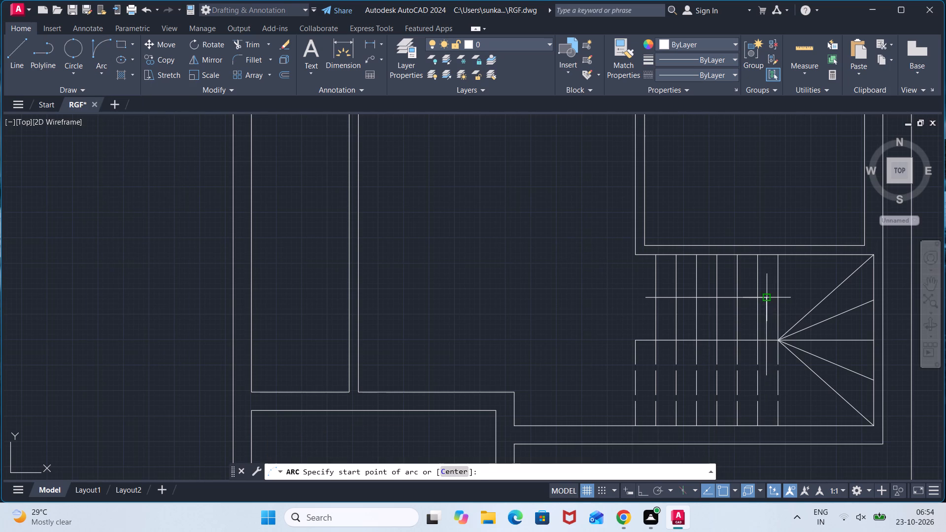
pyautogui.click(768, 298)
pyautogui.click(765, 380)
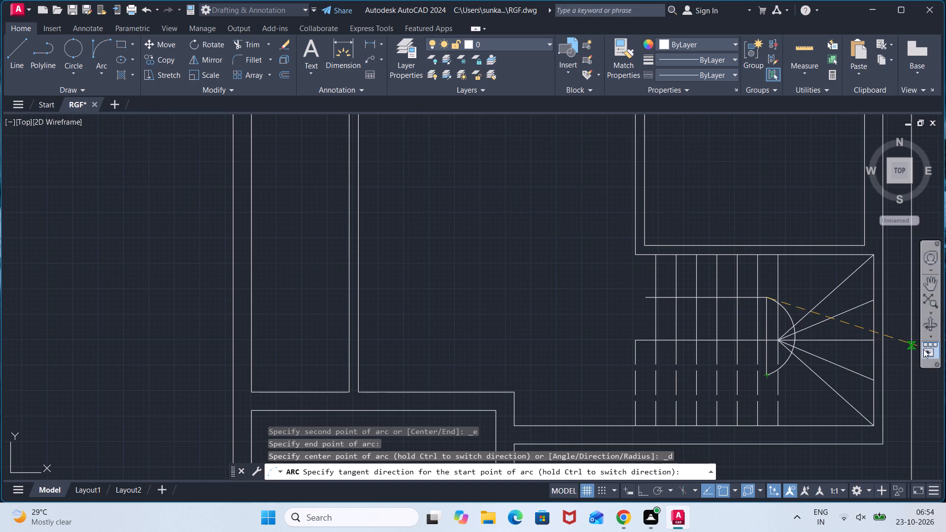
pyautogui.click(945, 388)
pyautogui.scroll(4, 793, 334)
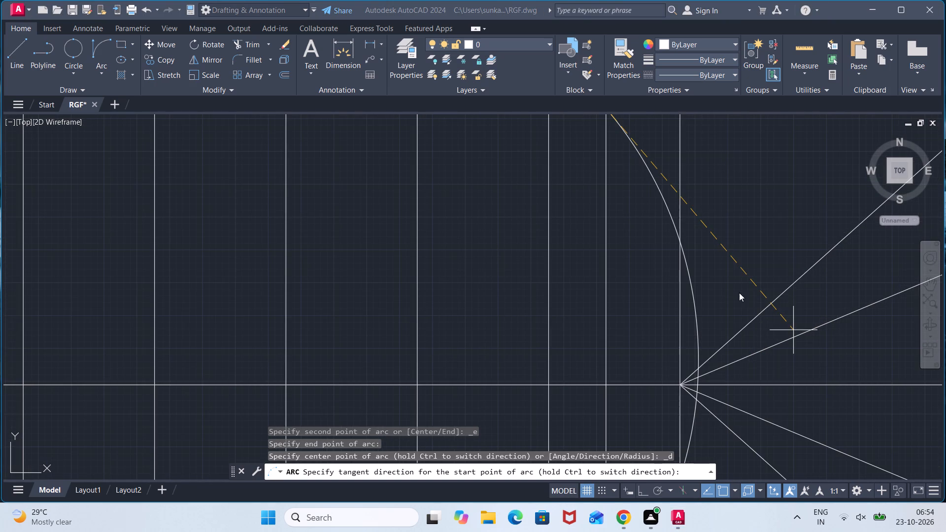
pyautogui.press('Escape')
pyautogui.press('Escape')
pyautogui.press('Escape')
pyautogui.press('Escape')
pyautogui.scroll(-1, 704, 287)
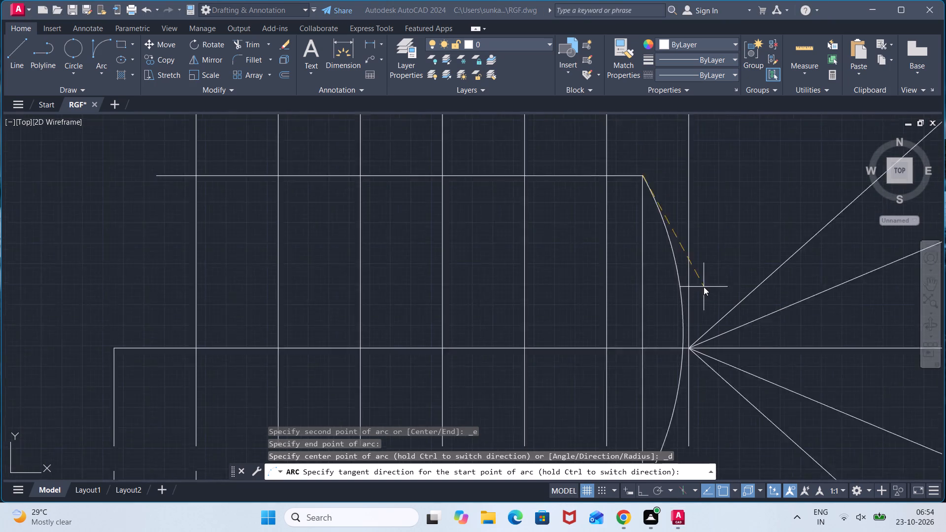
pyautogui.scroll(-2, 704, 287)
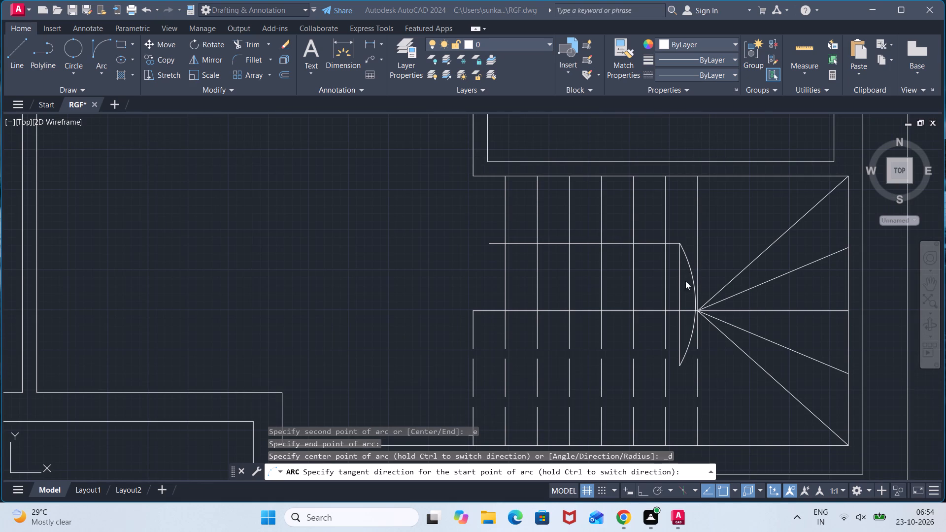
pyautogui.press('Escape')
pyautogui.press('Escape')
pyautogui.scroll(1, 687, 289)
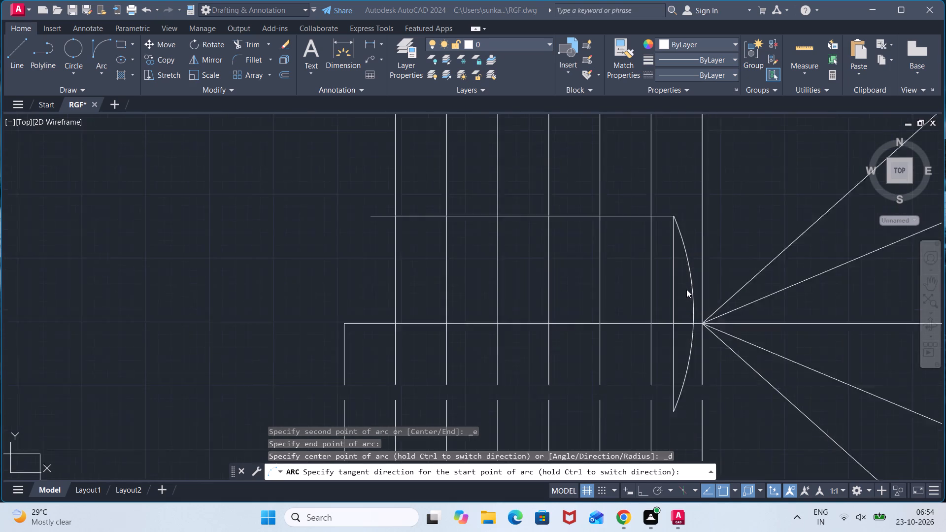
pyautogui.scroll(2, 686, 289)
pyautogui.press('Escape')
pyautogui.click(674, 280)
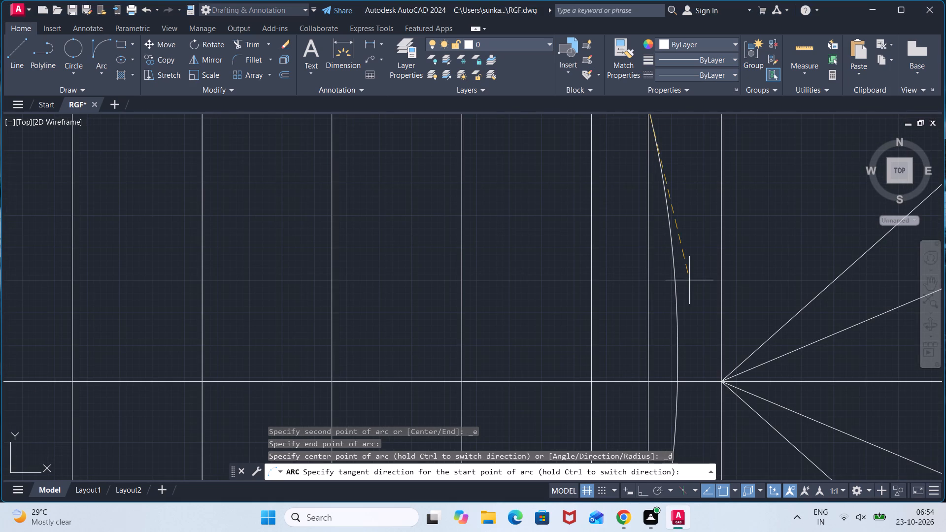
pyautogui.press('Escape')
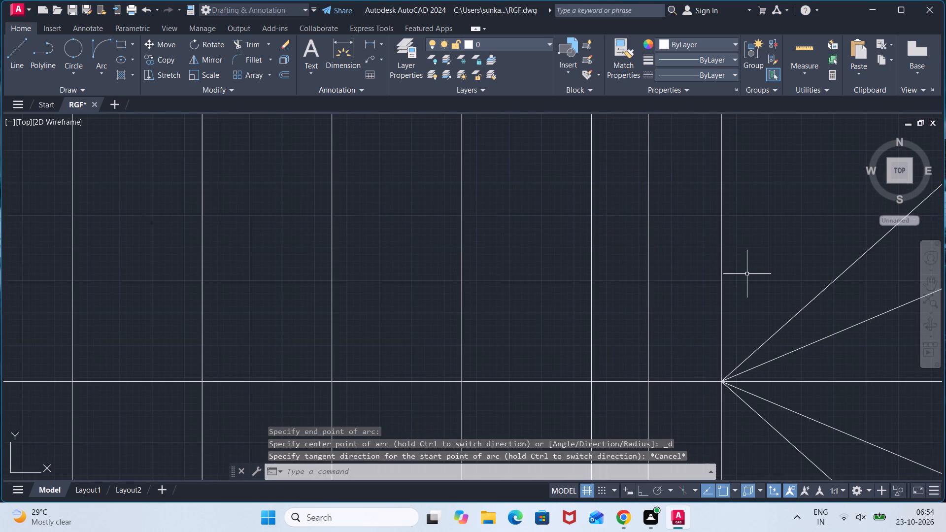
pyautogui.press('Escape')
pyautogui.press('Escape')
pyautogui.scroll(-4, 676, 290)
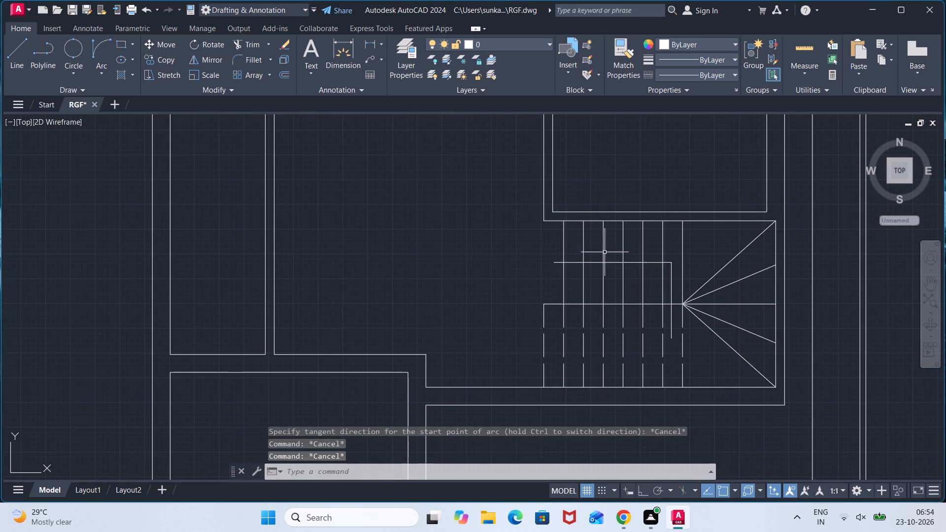
# Draw a two-point circle using the direction line's vertical segment as its diameter.
pyautogui.click(71, 66)
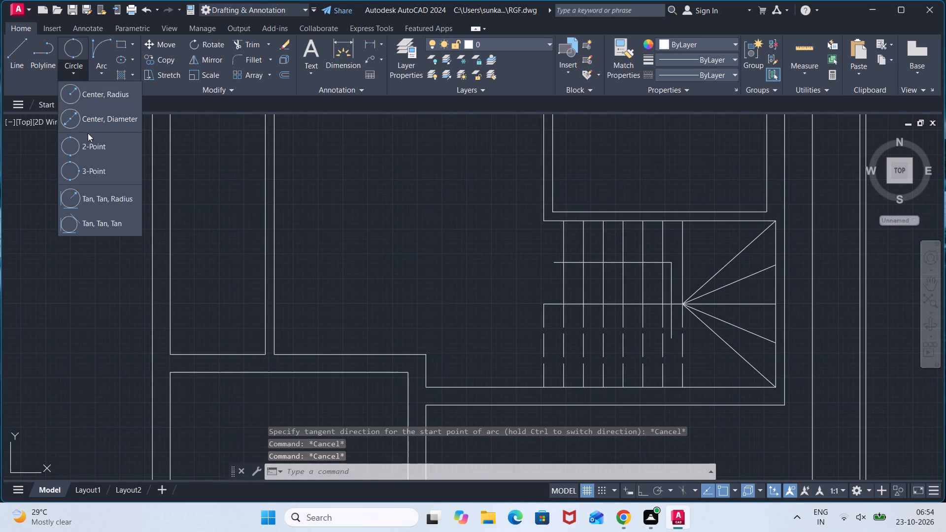
pyautogui.click(88, 146)
pyautogui.scroll(3, 688, 298)
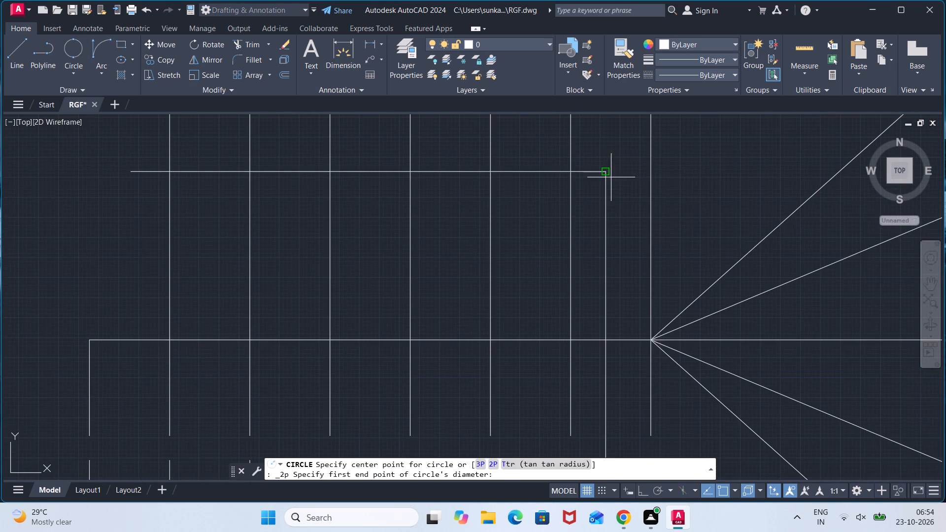
pyautogui.click(607, 173)
pyautogui.moveTo(611, 387); pyautogui.dragTo(610, 245, button='middle')
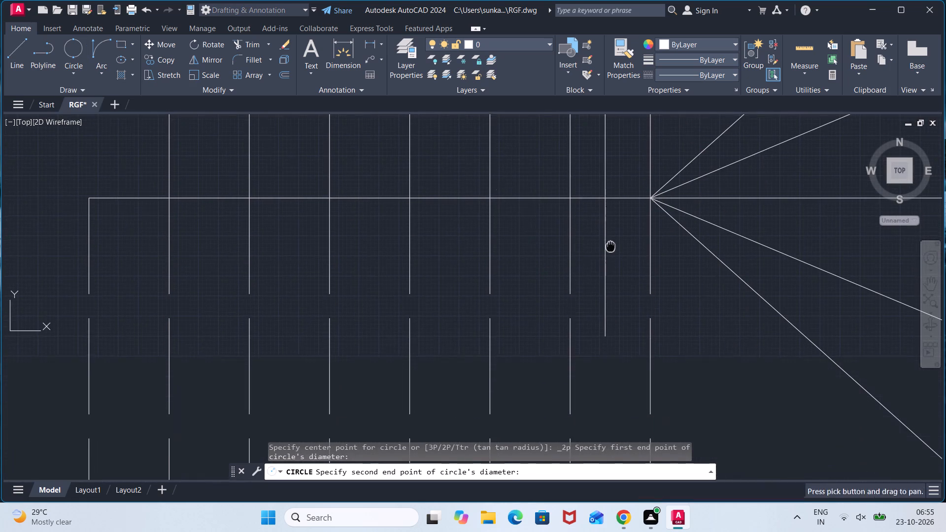
pyautogui.click(602, 337)
pyautogui.press('Escape')
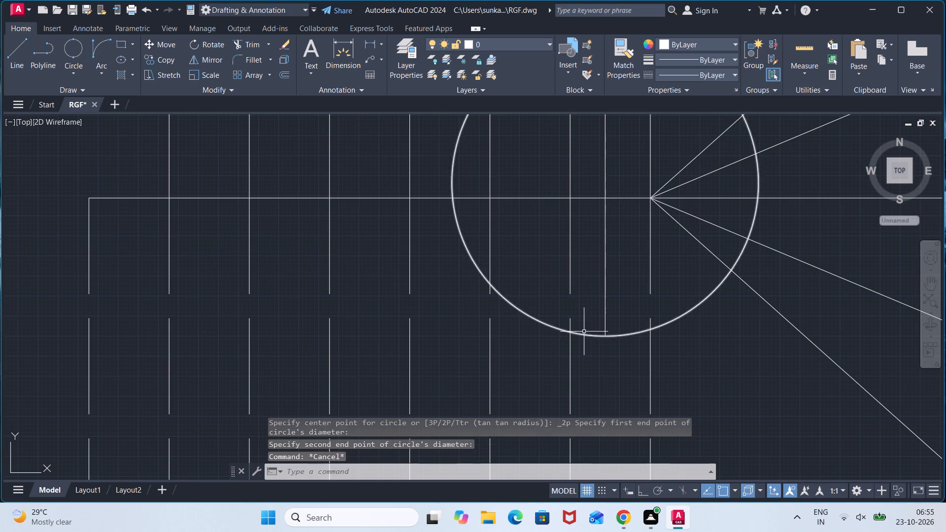
# Trim away the circle's left half, keeping the semicircular turn through the winders from the upper flight to the lower flight.
pyautogui.scroll(-2, 535, 246)
pyautogui.write('TR')
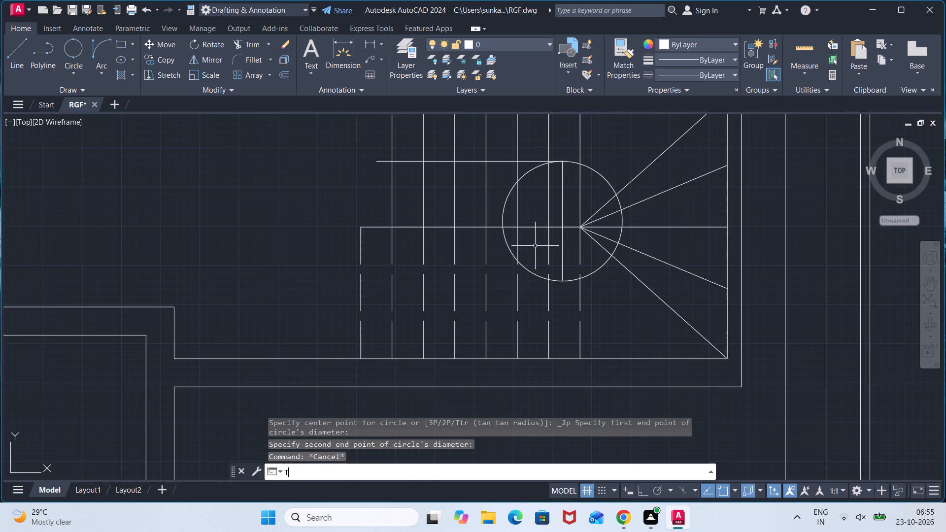
pyautogui.press('Return')
pyautogui.click(534, 168)
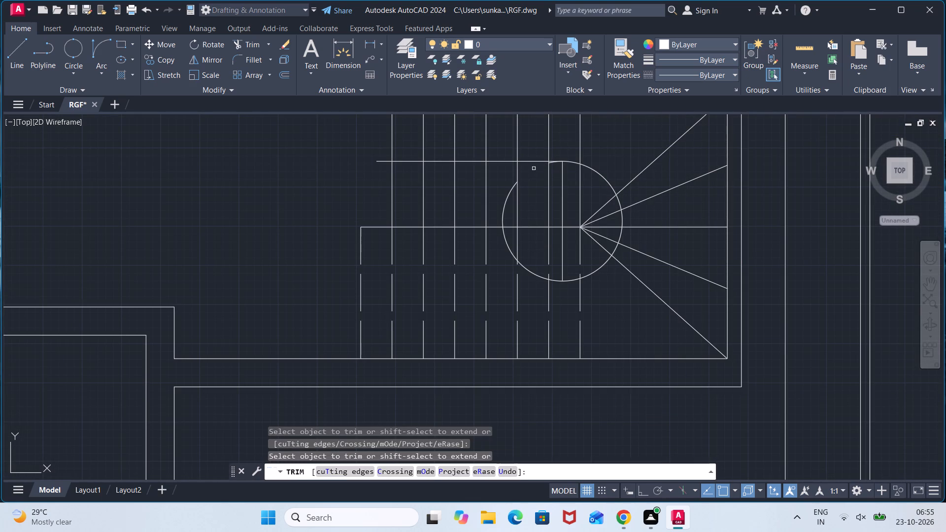
pyautogui.scroll(3, 550, 166)
pyautogui.click(554, 152)
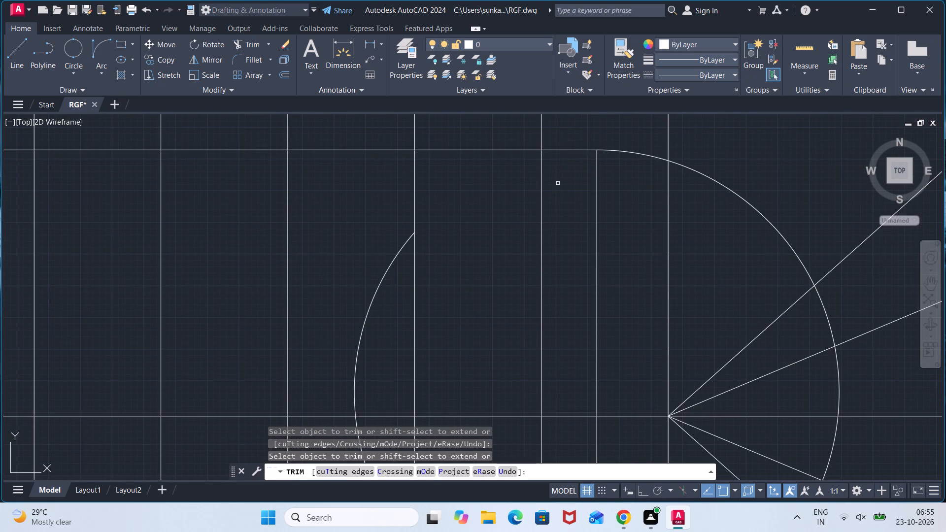
pyautogui.click(395, 270)
pyautogui.click(367, 283)
pyautogui.scroll(-3, 456, 296)
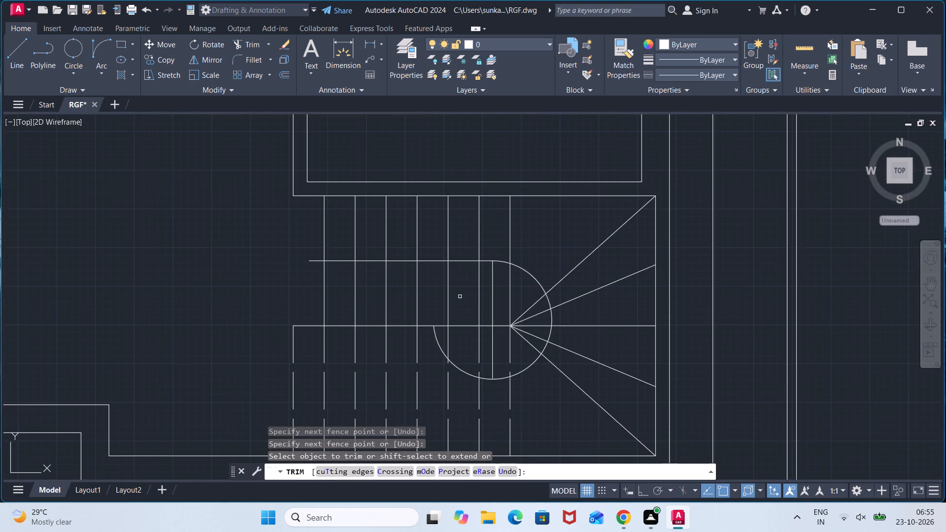
pyautogui.moveTo(460, 297); pyautogui.dragTo(466, 226, button='middle')
pyautogui.click(469, 282)
pyautogui.click(465, 312)
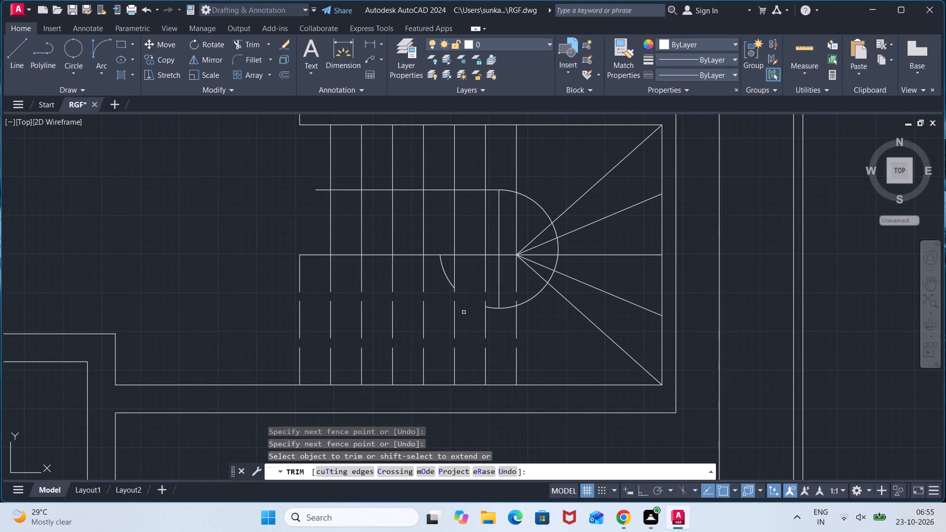
pyautogui.click(444, 269)
pyautogui.click(494, 309)
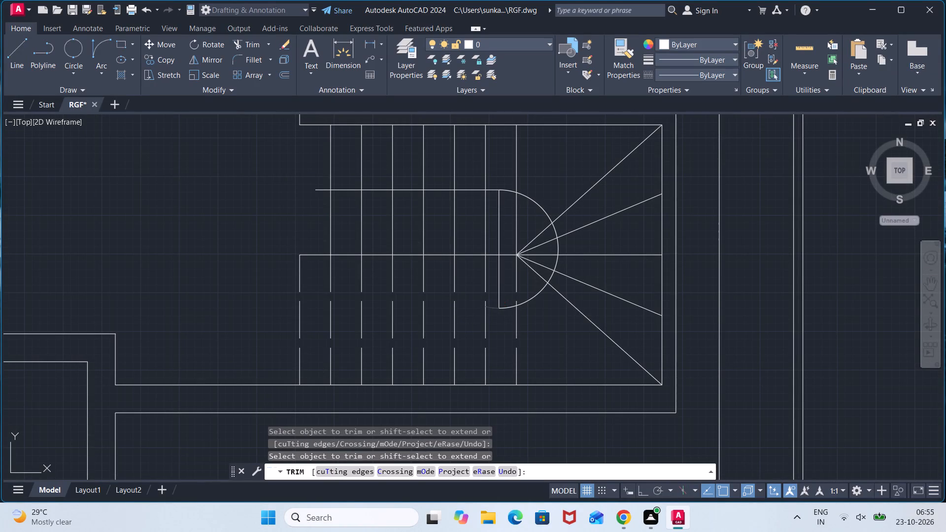
pyautogui.click(511, 305)
pyautogui.hotkey('ctrl', 'z')
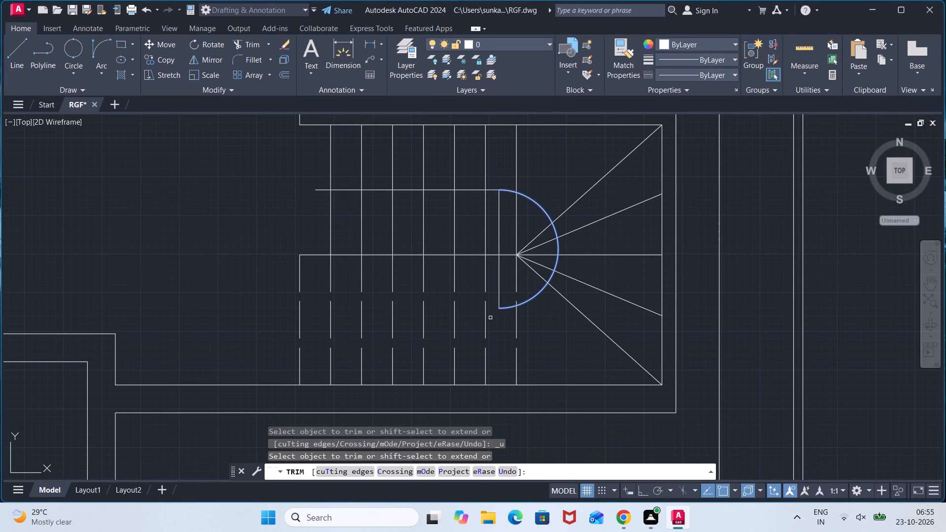
# Trim away the vertical diameter segment between the two ends of the semicircular arc.
pyautogui.click(498, 276)
pyautogui.click(498, 236)
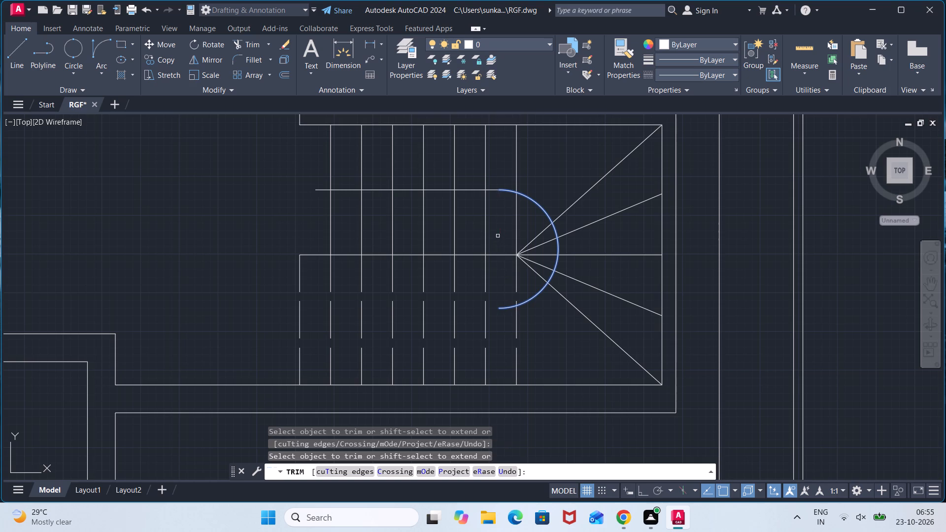
pyautogui.press('Escape')
pyautogui.press('Escape')
pyautogui.click(551, 188)
pyautogui.click(526, 211)
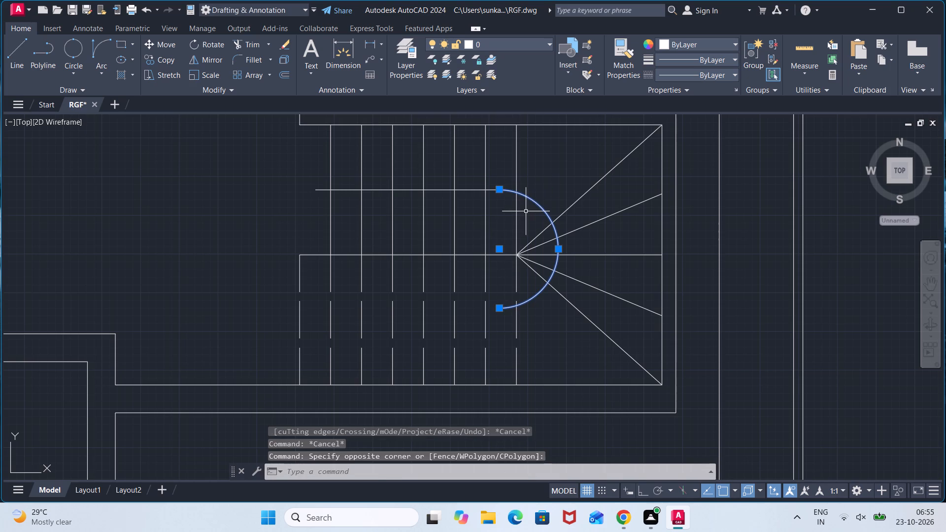
pyautogui.press('Escape')
# Draw a 1" vertical line upward from the arc's lower end, followed by a short slanted arrowhead line down toward the left.
pyautogui.scroll(2, 496, 295)
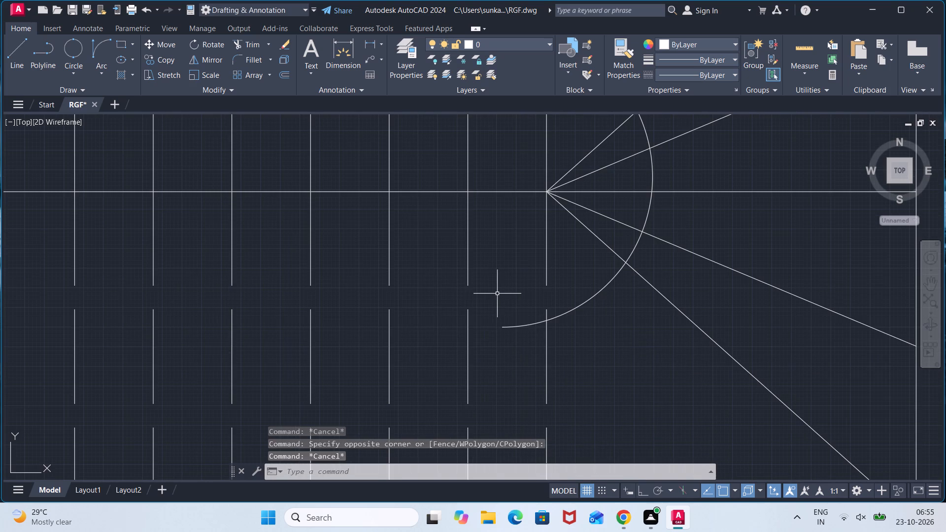
pyautogui.press('l')
pyautogui.press('Return')
pyautogui.click(501, 326)
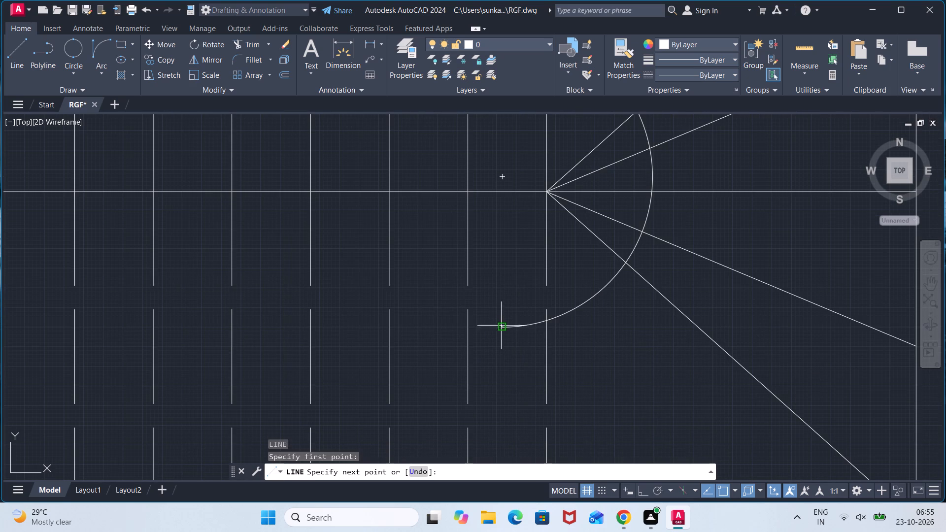
pyautogui.write("1'")
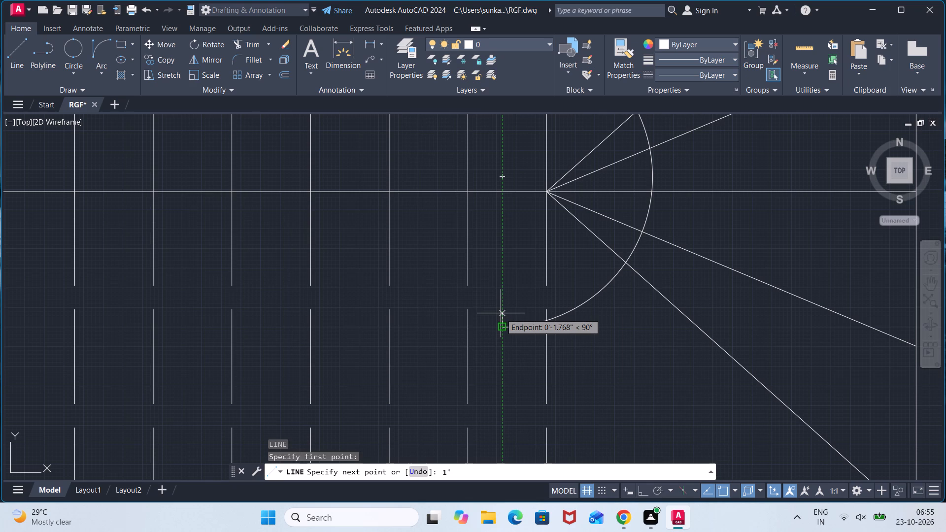
pyautogui.press('BackSpace')
pyautogui.hotkey('shift', '"')
pyautogui.press('Return')
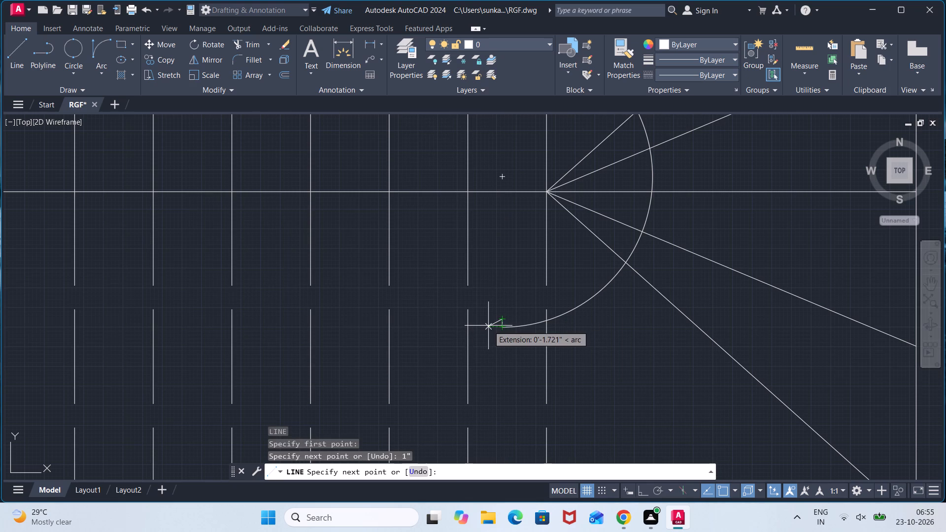
pyautogui.click(488, 326)
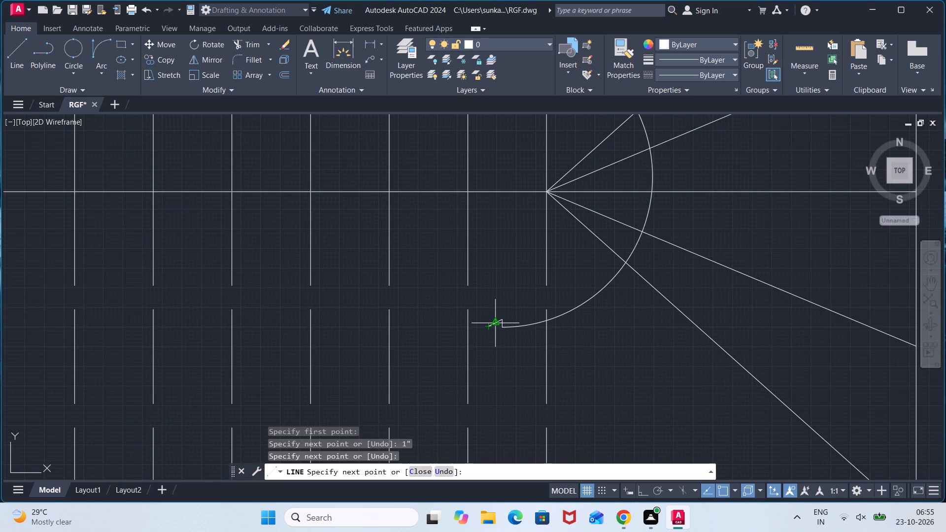
pyautogui.press('Escape')
# Mirror the arrowhead's vertical and slanted lines about the line from the arc's end to the arrow tip, keeping the originals.
pyautogui.click(504, 320)
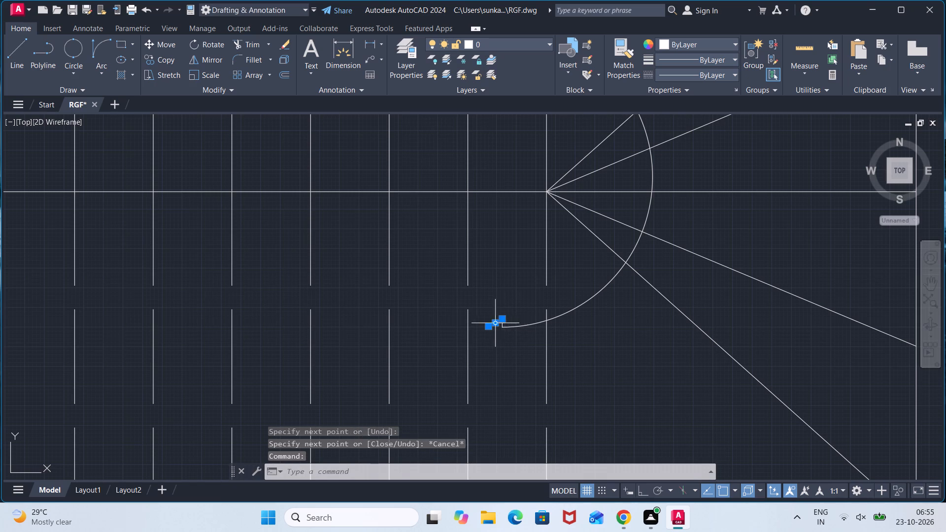
pyautogui.scroll(3, 497, 322)
pyautogui.click(515, 331)
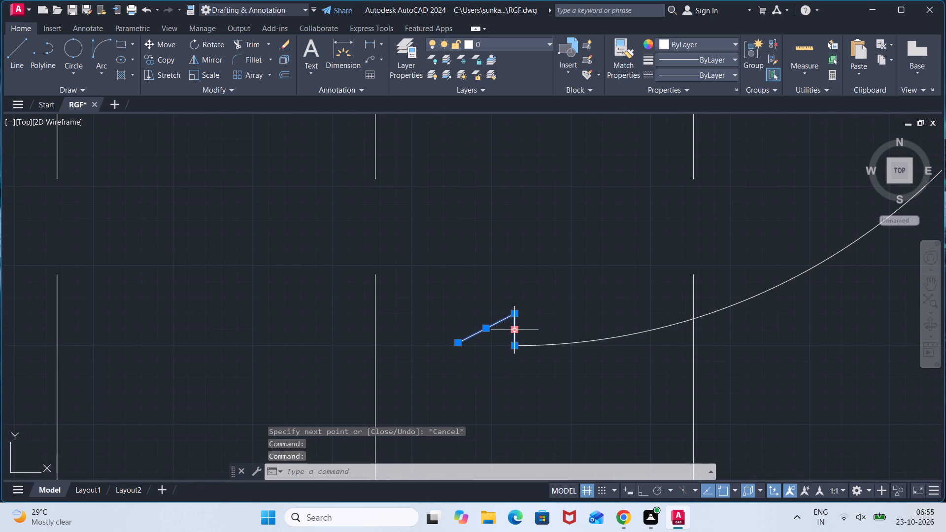
pyautogui.write('MI')
pyautogui.press('Return')
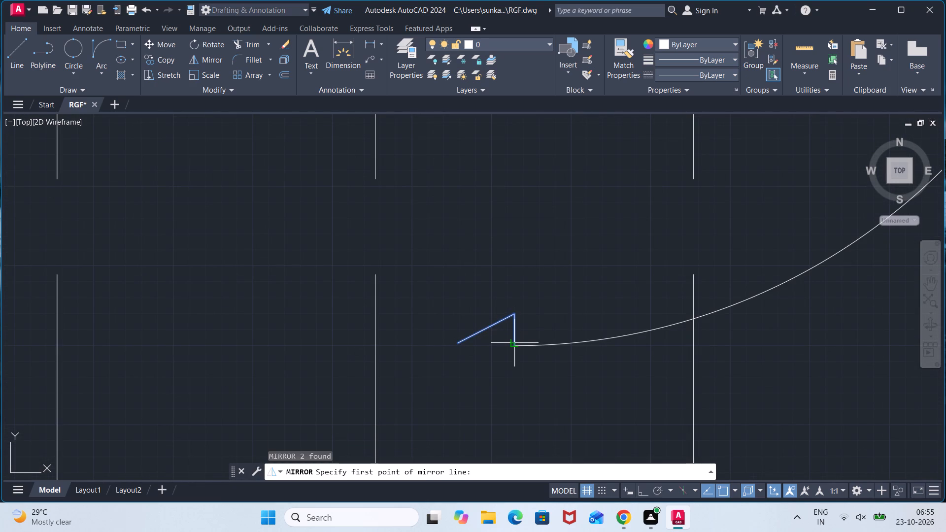
pyautogui.click(514, 345)
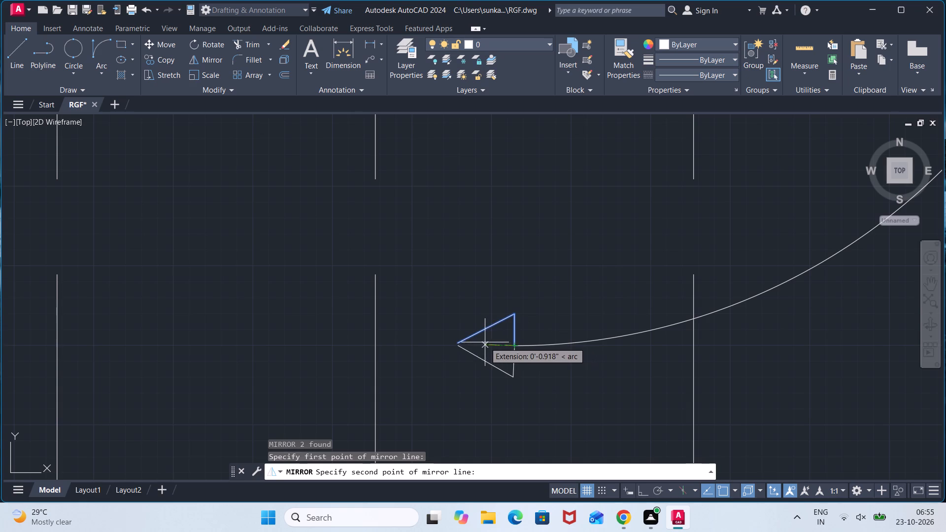
pyautogui.scroll(4, 462, 342)
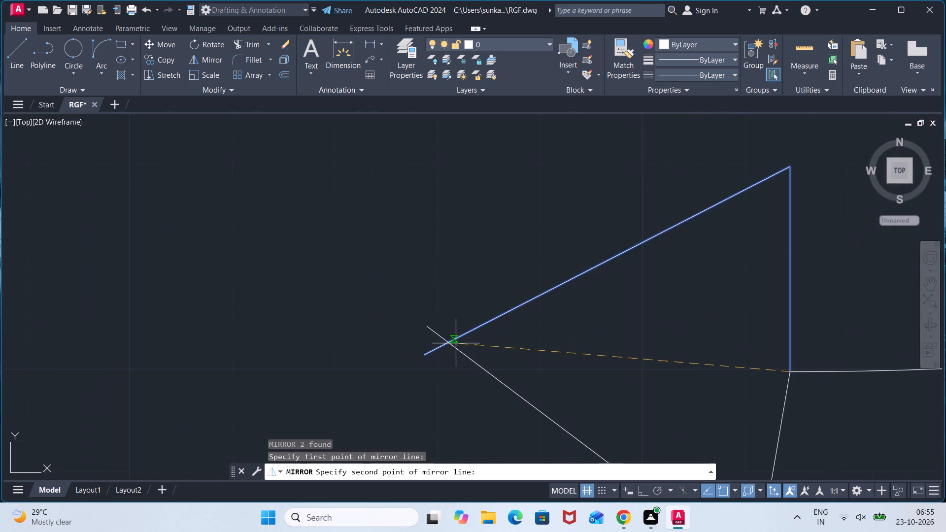
pyautogui.click(425, 357)
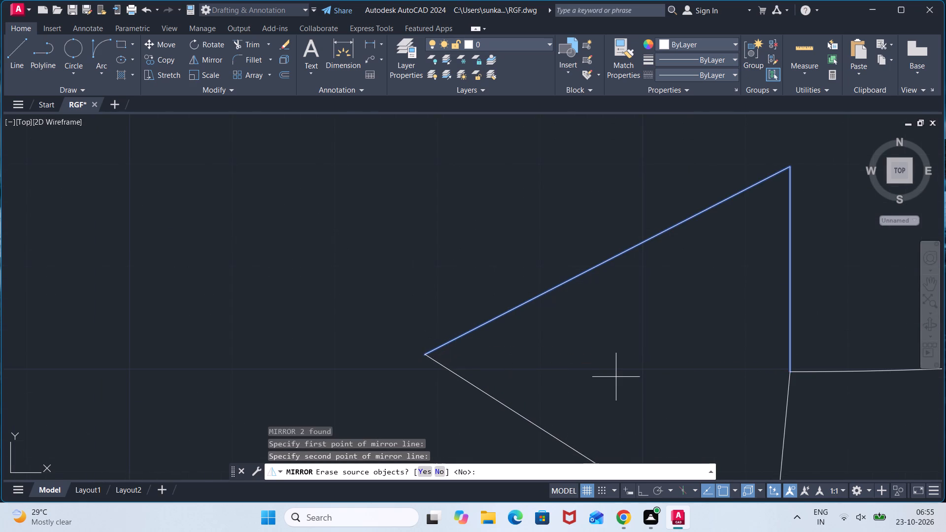
pyautogui.click(440, 469)
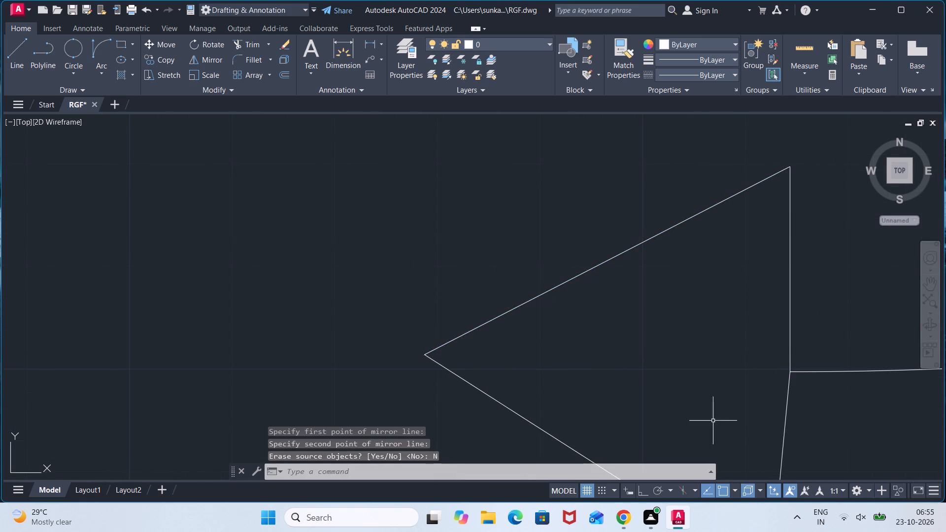
# Offset the right inner wall line of the plan's upper-right room 7' to the left, into the room.
pyautogui.scroll(-3, 773, 410)
pyautogui.moveTo(802, 424); pyautogui.dragTo(652, 335, button='middle')
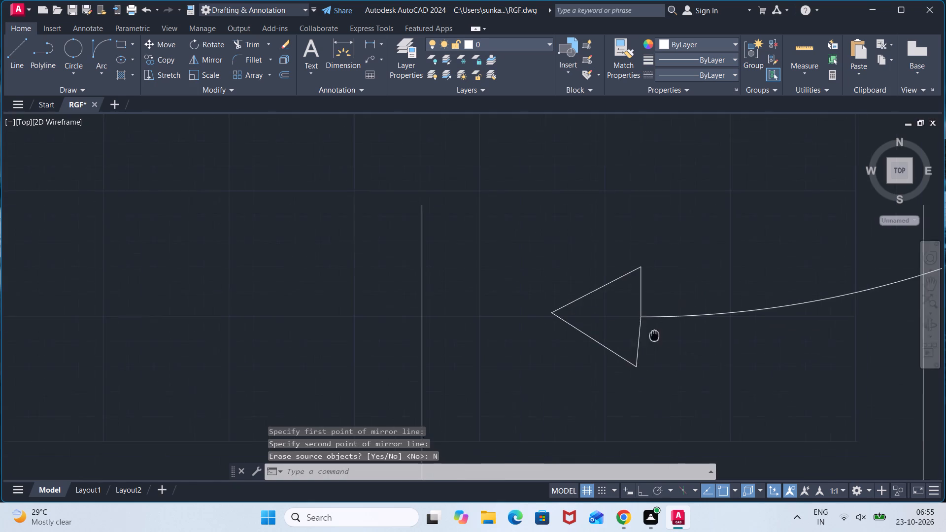
pyautogui.scroll(-3, 646, 333)
pyautogui.scroll(-3, 679, 297)
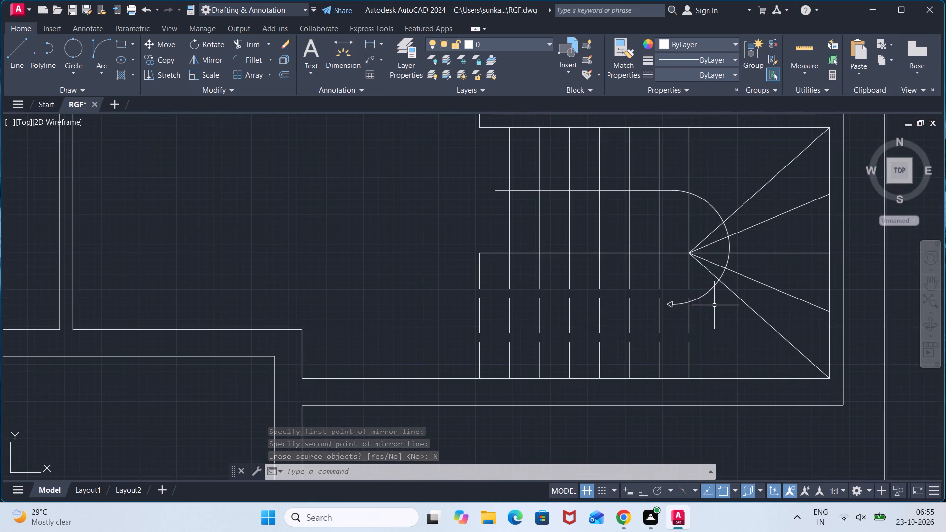
pyautogui.scroll(-2, 715, 309)
pyautogui.moveTo(715, 311); pyautogui.dragTo(720, 366, button='middle')
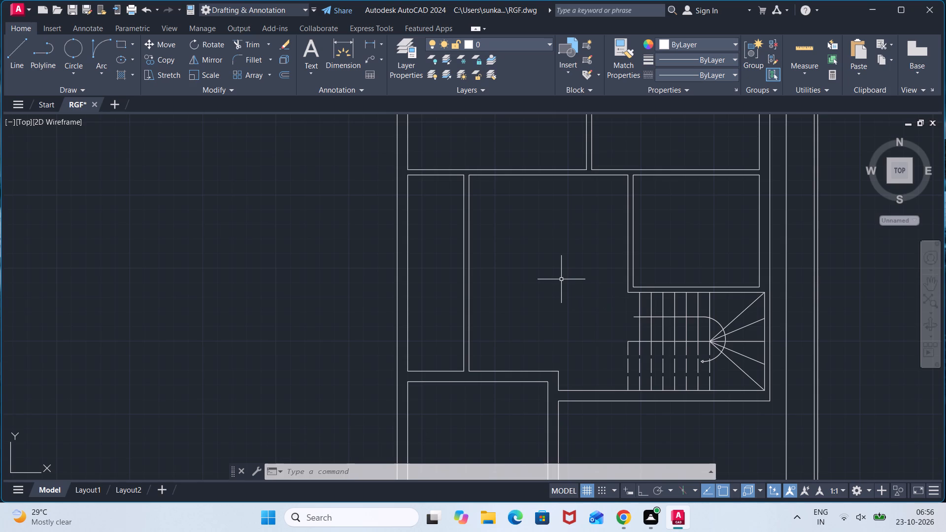
pyautogui.scroll(-1, 561, 279)
pyautogui.moveTo(560, 270); pyautogui.dragTo(571, 327, button='middle')
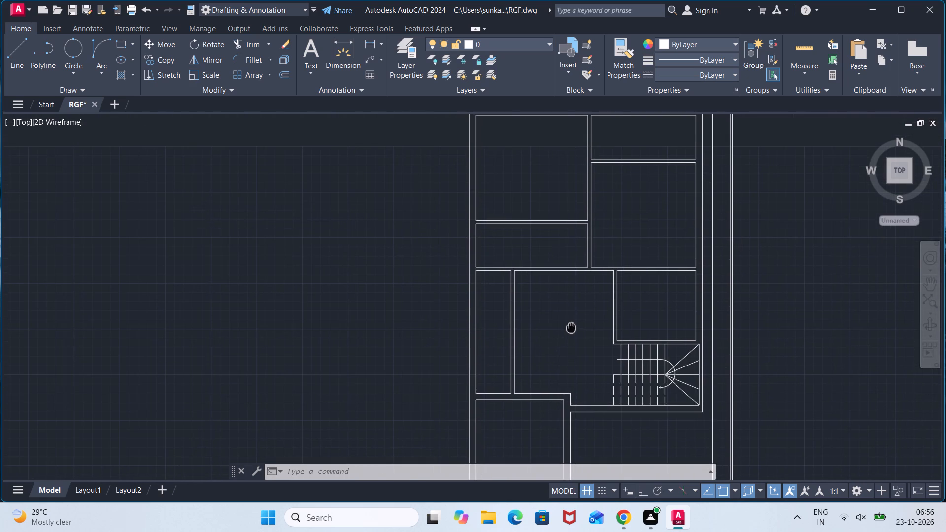
pyautogui.moveTo(652, 239); pyautogui.dragTo(658, 322, button='middle')
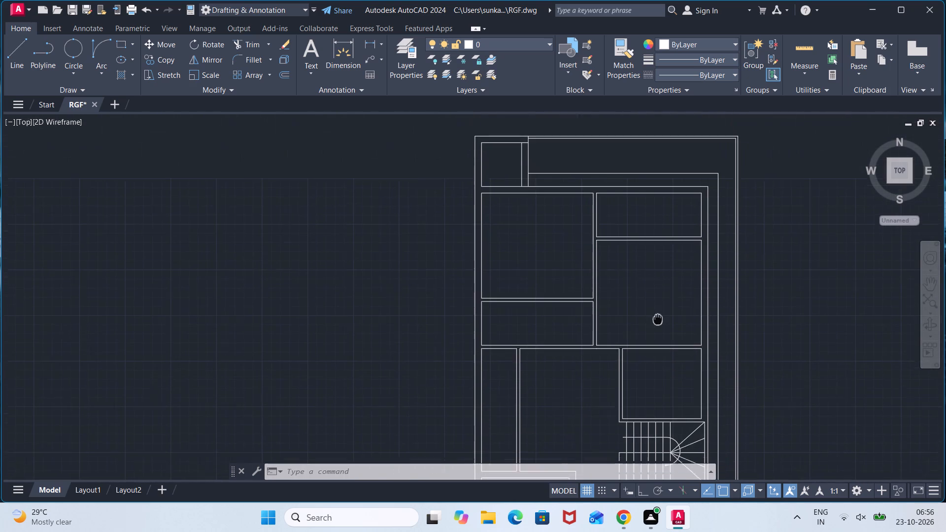
pyautogui.moveTo(658, 322); pyautogui.dragTo(658, 328, button='middle')
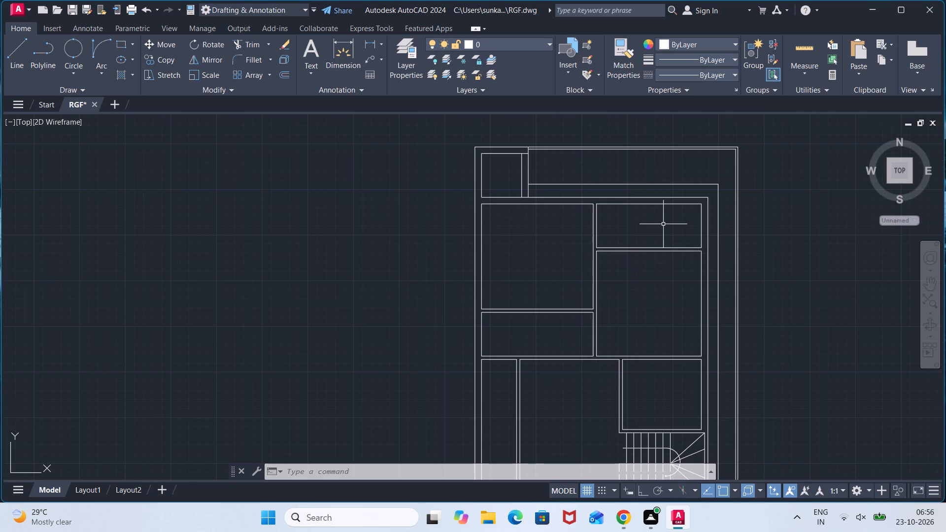
pyautogui.press('o')
pyautogui.press('Return')
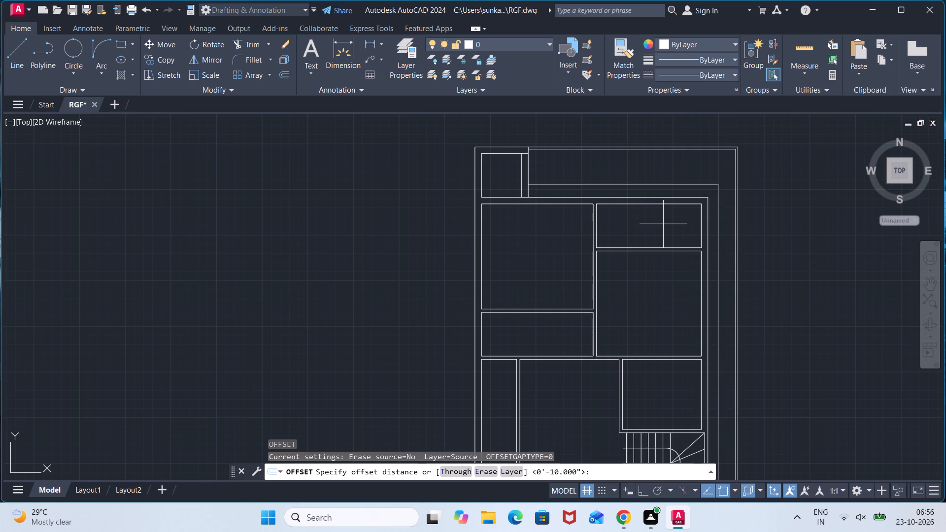
pyautogui.press('7')
pyautogui.press("'")
pyautogui.press('Return')
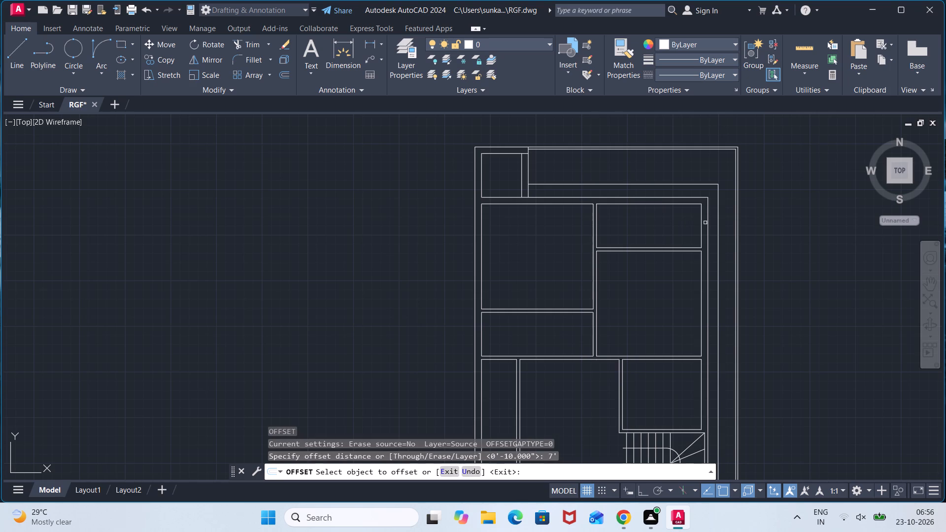
pyautogui.click(702, 225)
pyautogui.click(649, 231)
pyautogui.press('space')
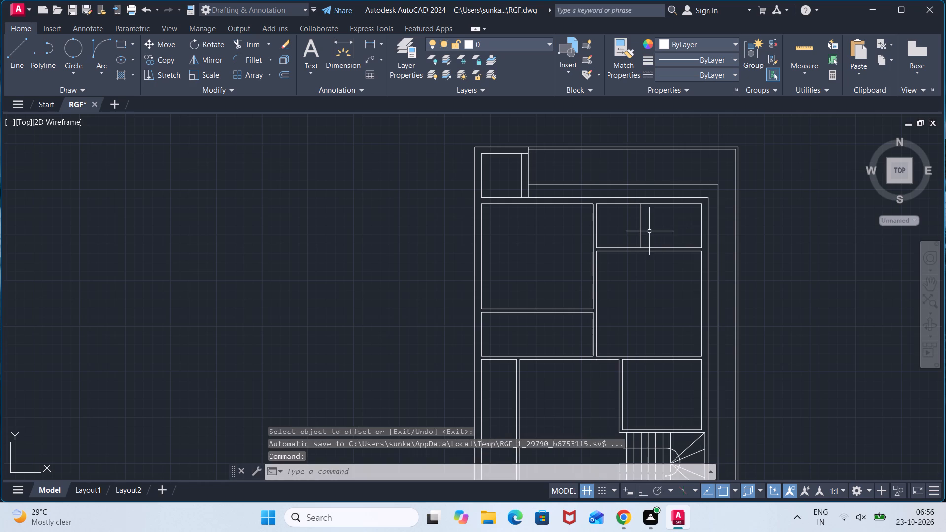
# Offset the new partition line 4.5" to the right to give the partition its thickness.
pyautogui.press('space')
pyautogui.write('4.5"')
pyautogui.press('Return')
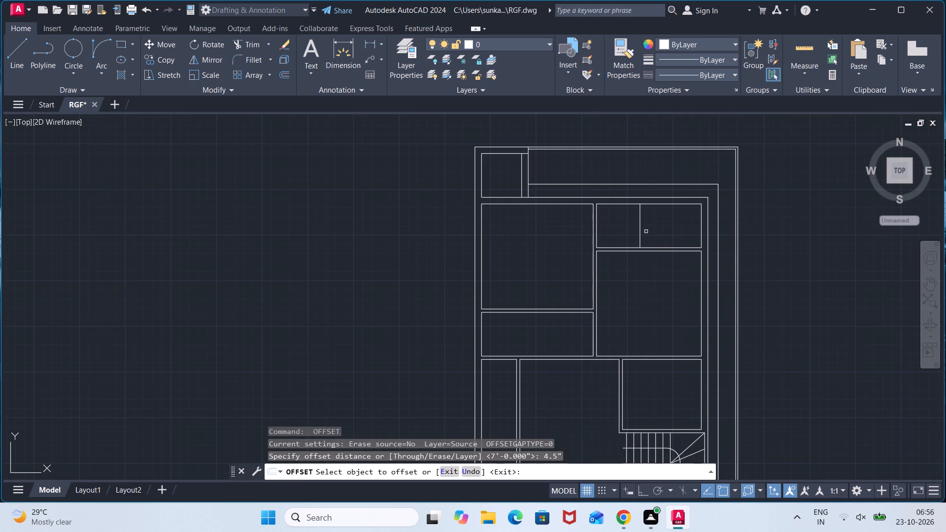
pyautogui.click(640, 234)
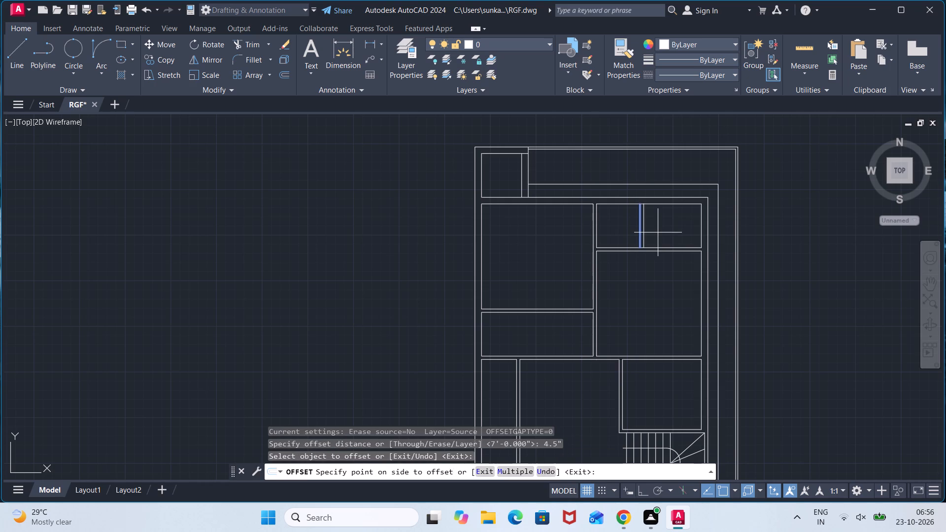
pyautogui.click(658, 233)
pyautogui.scroll(3, 638, 236)
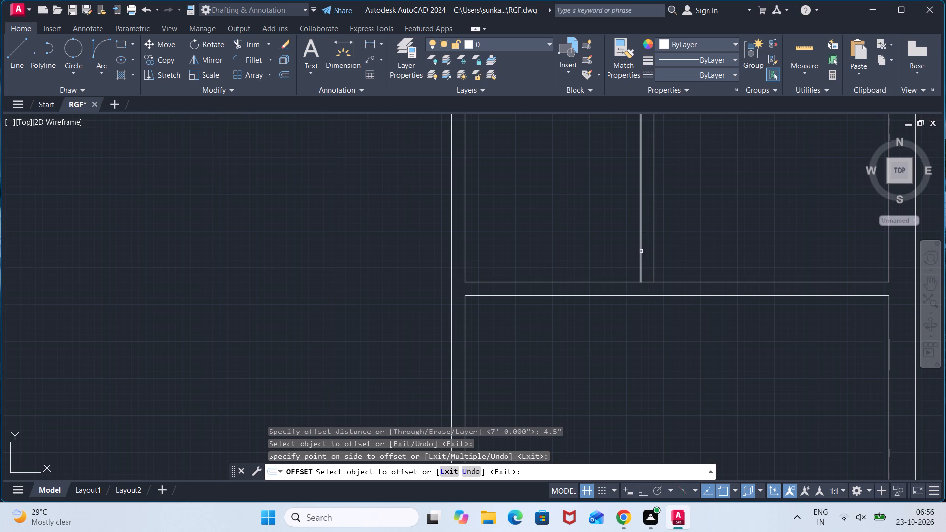
pyautogui.press('Escape')
# Trim the room's lower and upper wall lines between the two partition lines, opening both wall junctions.
pyautogui.write('TR')
pyautogui.press('Return')
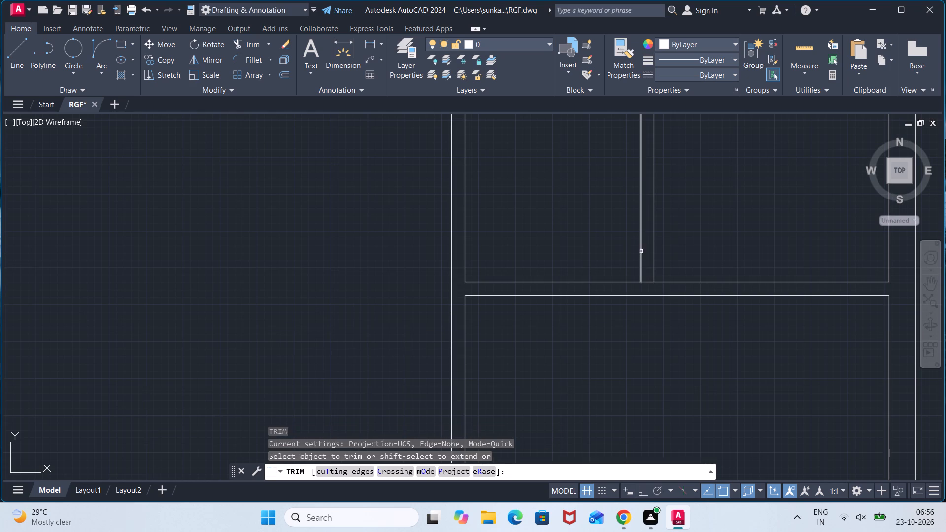
pyautogui.click(648, 283)
pyautogui.scroll(-3, 690, 208)
pyautogui.moveTo(690, 201); pyautogui.dragTo(690, 256, button='middle')
pyautogui.scroll(4, 677, 244)
pyautogui.click(682, 223)
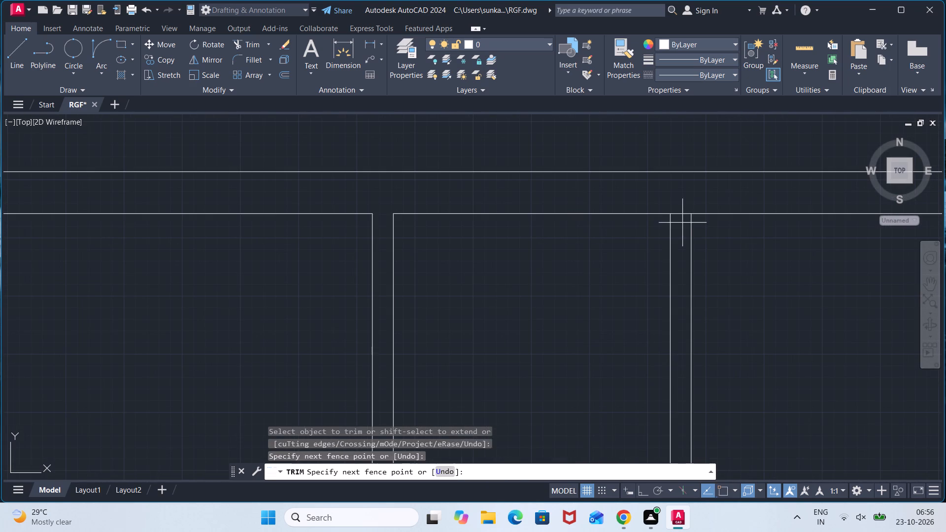
pyautogui.click(682, 204)
pyautogui.scroll(-2, 571, 301)
pyautogui.moveTo(557, 313); pyautogui.dragTo(556, 248, button='middle')
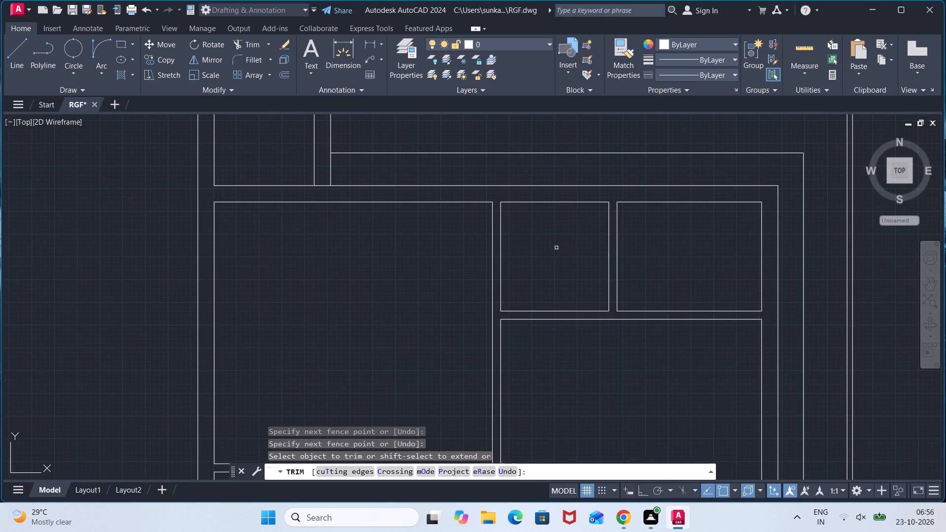
pyautogui.moveTo(552, 374); pyautogui.dragTo(561, 305, button='middle')
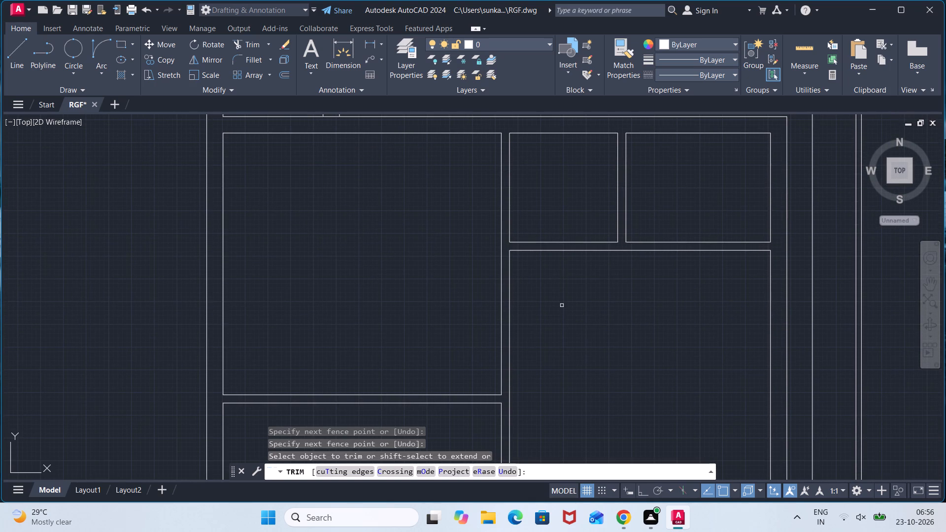
pyautogui.press('Escape')
# Stretch the lower end of the upper-right room's right wall line down to the top corner of the room below.
pyautogui.click(771, 238)
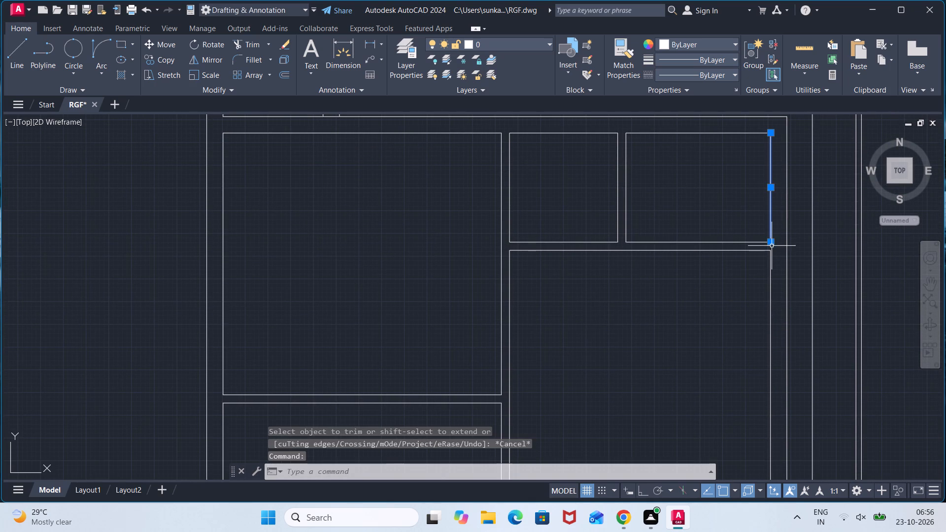
pyautogui.click(772, 241)
pyautogui.click(772, 251)
pyautogui.press('`')
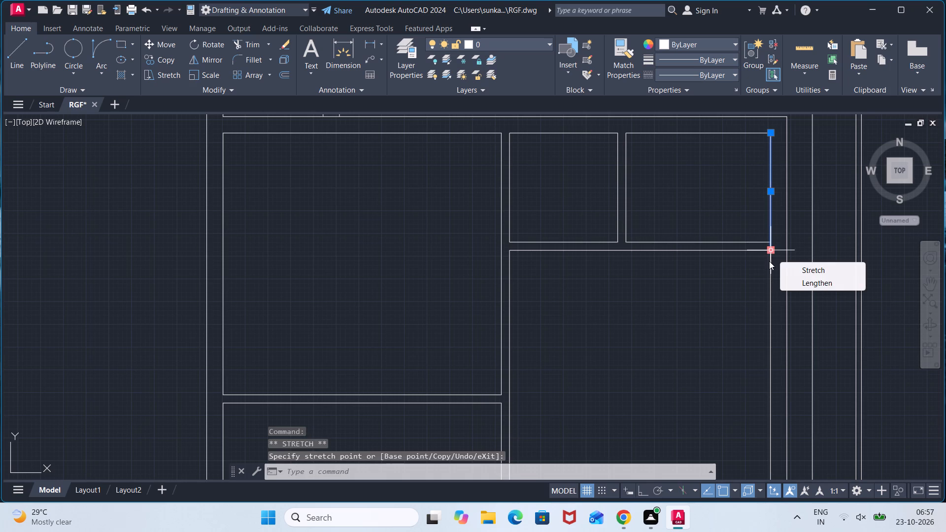
pyautogui.press('Escape')
pyautogui.press('Escape')
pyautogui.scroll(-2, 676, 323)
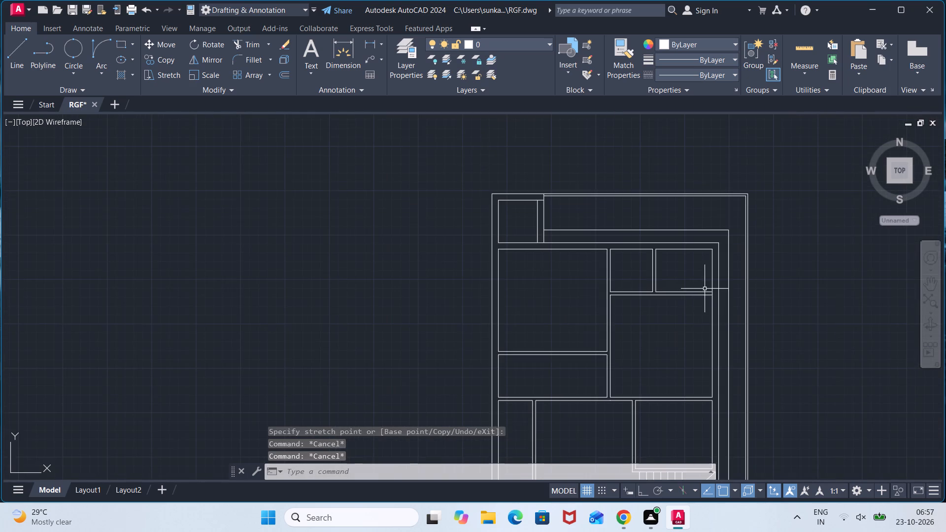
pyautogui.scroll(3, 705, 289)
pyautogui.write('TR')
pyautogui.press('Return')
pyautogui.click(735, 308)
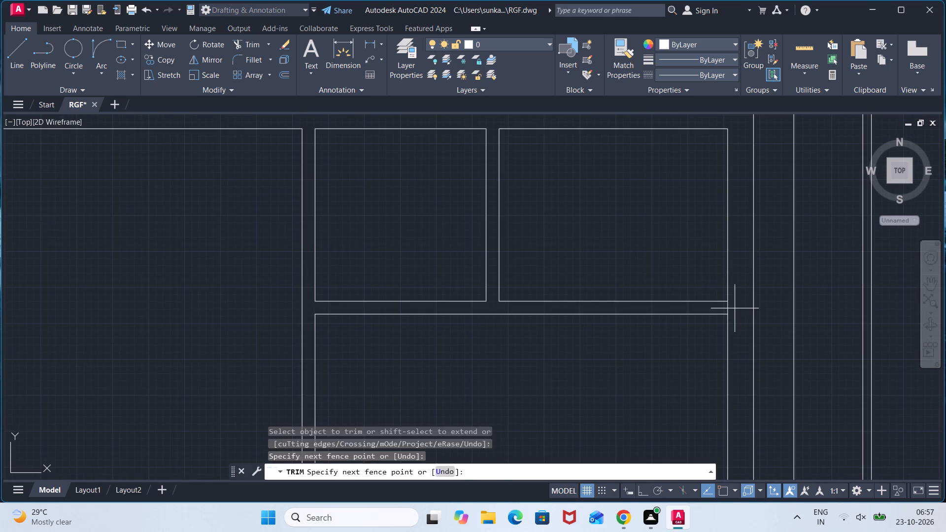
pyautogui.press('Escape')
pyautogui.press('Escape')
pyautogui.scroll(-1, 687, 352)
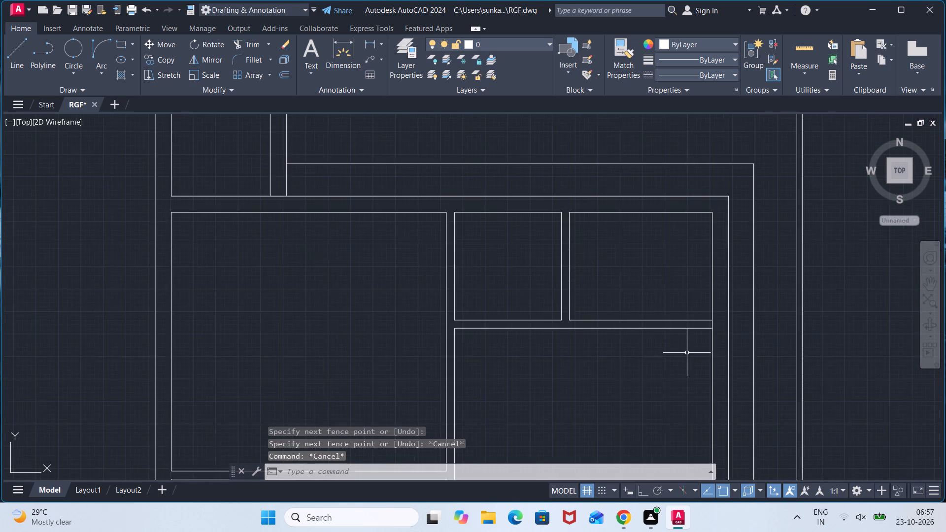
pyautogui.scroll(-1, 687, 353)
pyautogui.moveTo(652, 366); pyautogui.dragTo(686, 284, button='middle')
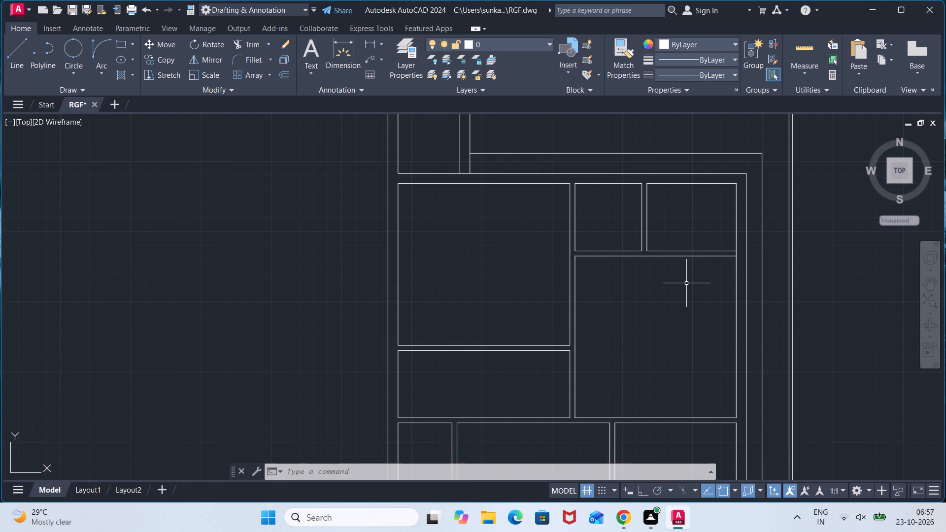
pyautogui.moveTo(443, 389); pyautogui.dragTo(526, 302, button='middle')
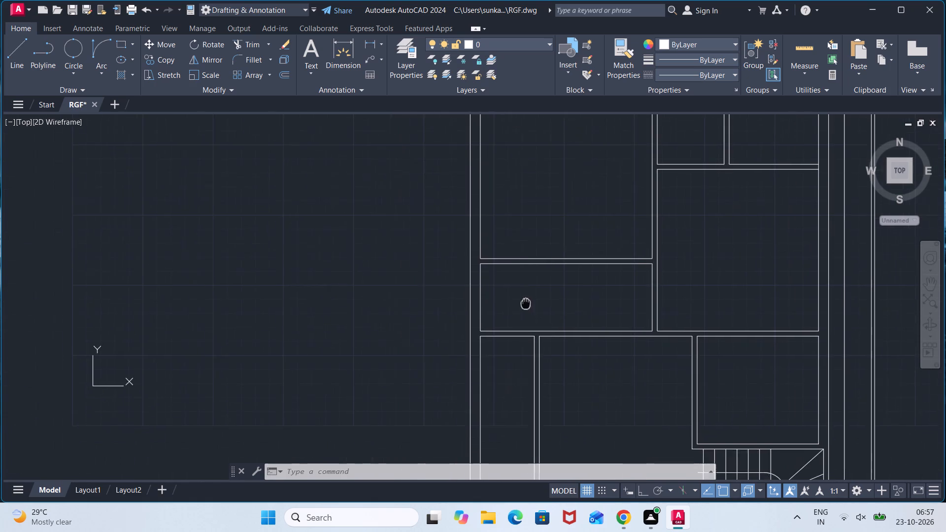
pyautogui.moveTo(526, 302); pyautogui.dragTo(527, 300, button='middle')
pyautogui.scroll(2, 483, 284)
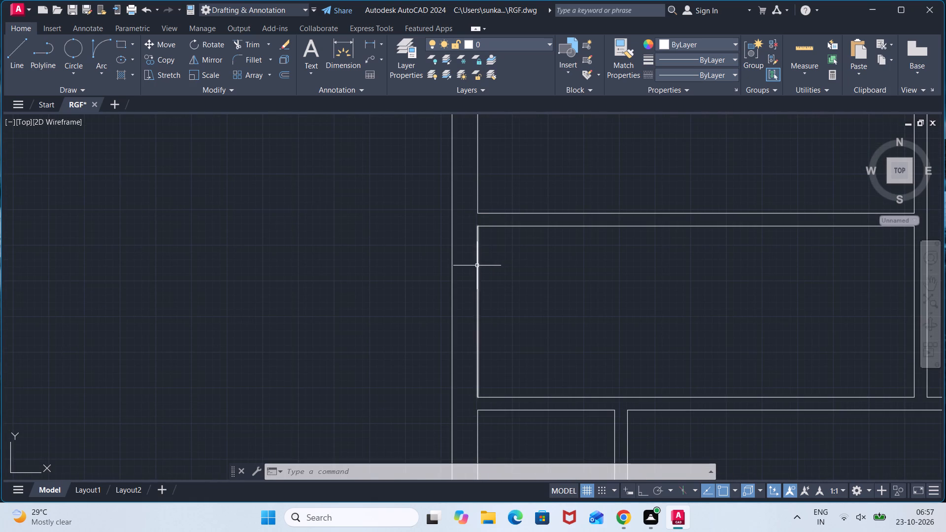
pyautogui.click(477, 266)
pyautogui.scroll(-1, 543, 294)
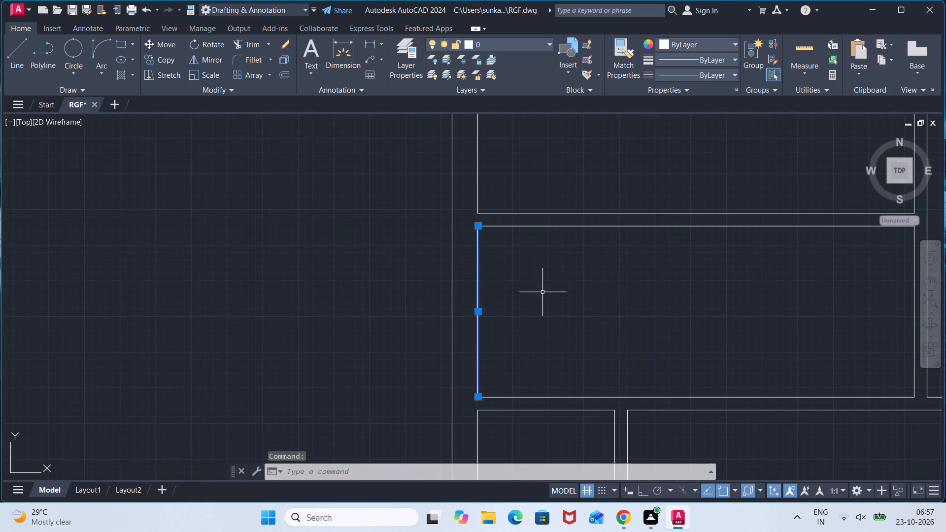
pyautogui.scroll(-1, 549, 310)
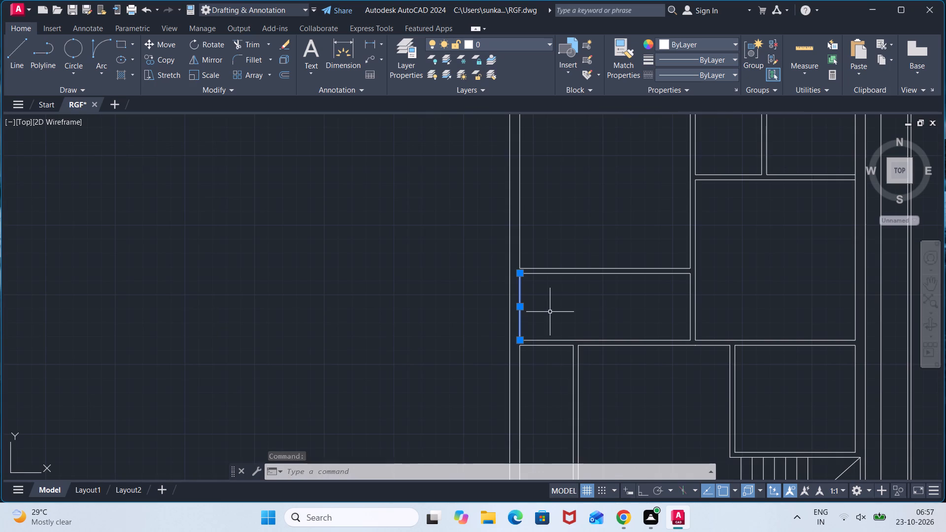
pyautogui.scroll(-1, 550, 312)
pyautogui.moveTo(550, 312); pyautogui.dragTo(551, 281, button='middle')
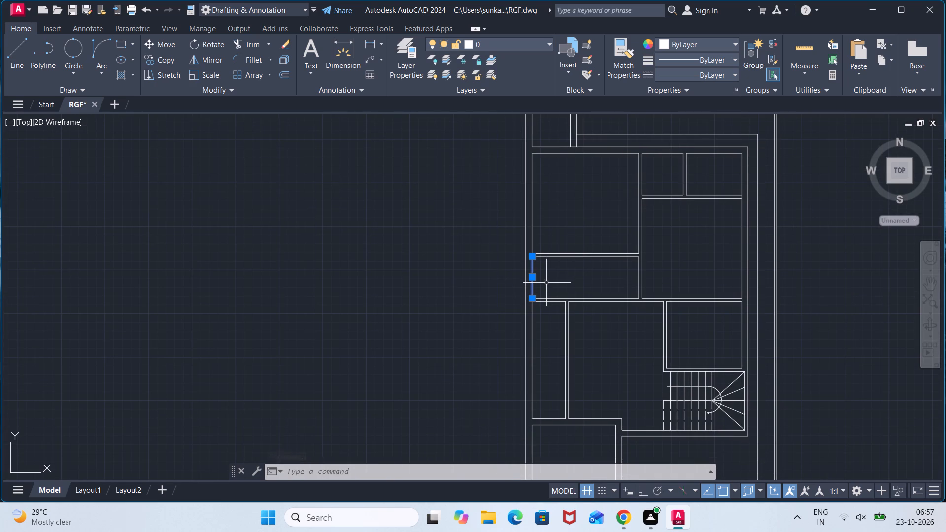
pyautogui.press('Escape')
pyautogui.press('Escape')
# Stretch the upper end of the narrow left room's left wall line up to the bottom corner of the room above.
pyautogui.scroll(4, 532, 313)
pyautogui.click(530, 300)
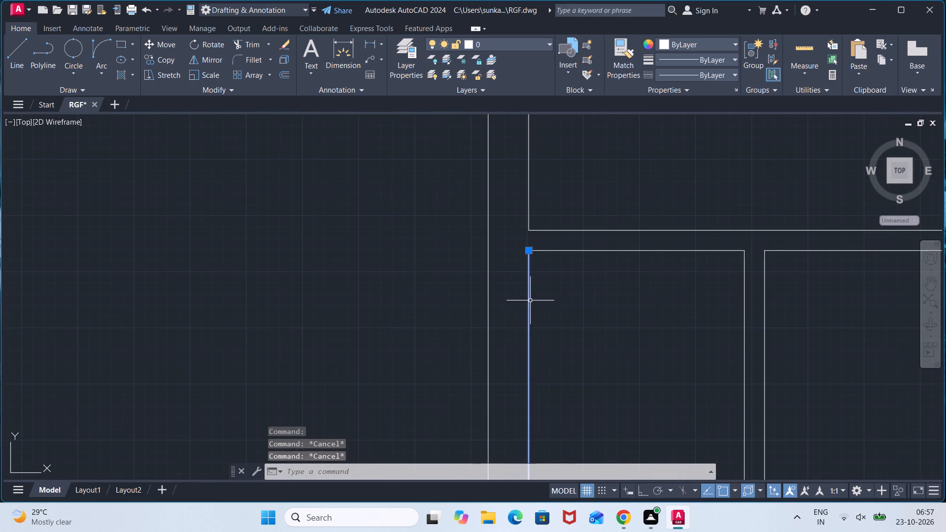
pyautogui.click(529, 252)
pyautogui.click(532, 231)
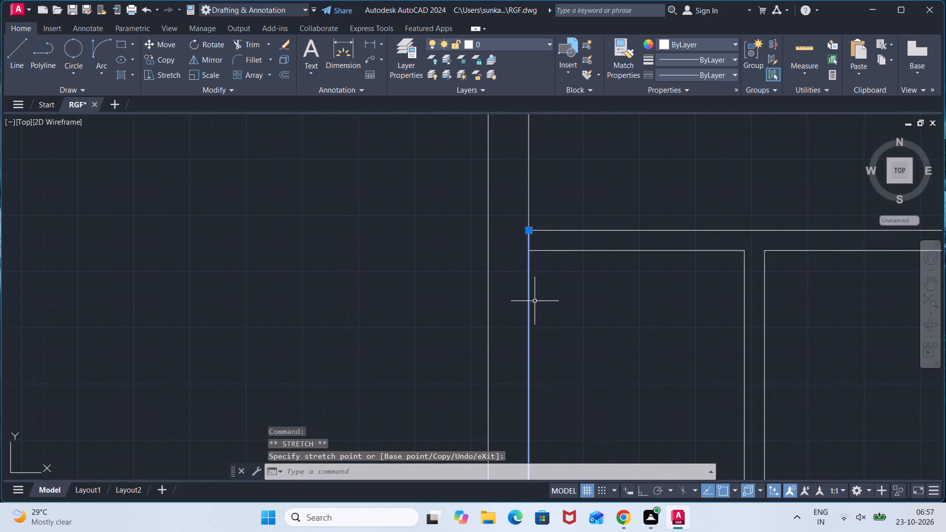
pyautogui.scroll(-2, 535, 308)
pyautogui.moveTo(542, 322); pyautogui.dragTo(567, 225, button='middle')
pyautogui.scroll(-3, 548, 310)
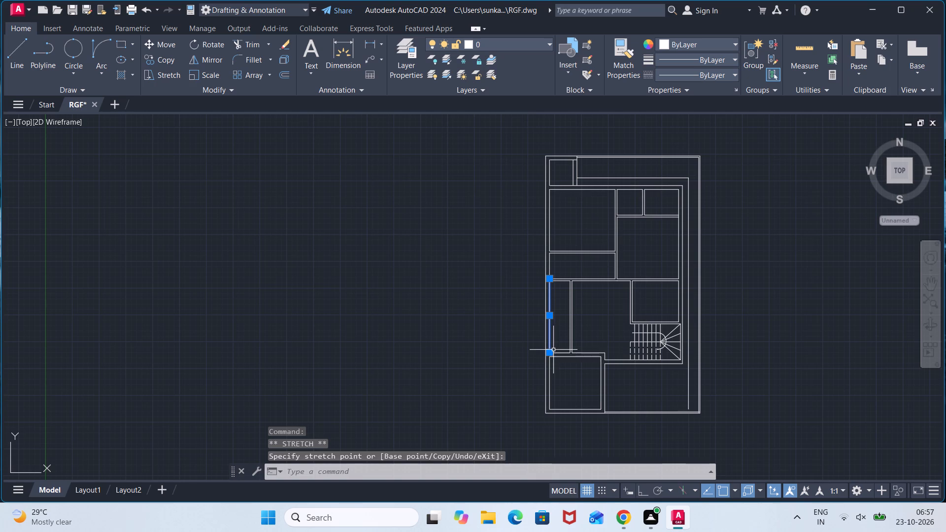
pyautogui.moveTo(553, 350); pyautogui.dragTo(551, 334, button='middle')
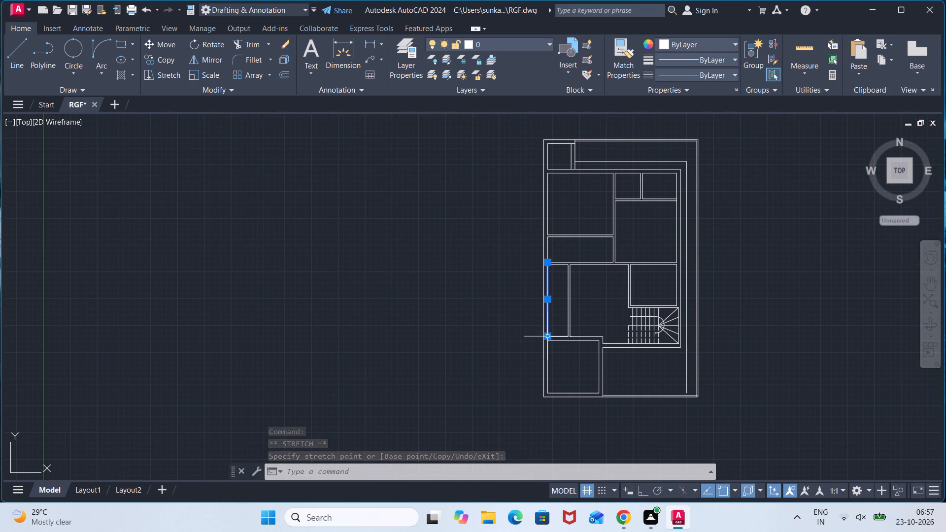
pyautogui.press('Escape')
pyautogui.press('Escape')
pyautogui.press('Escape')
# Stretch the left end of the narrow left room's top wall line out to the outer wall line.
pyautogui.scroll(1, 556, 321)
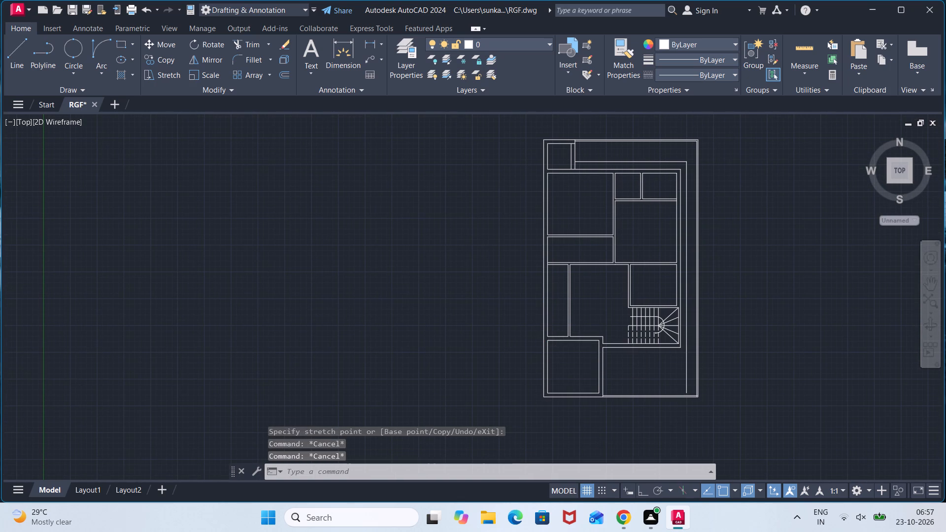
pyautogui.scroll(2, 557, 255)
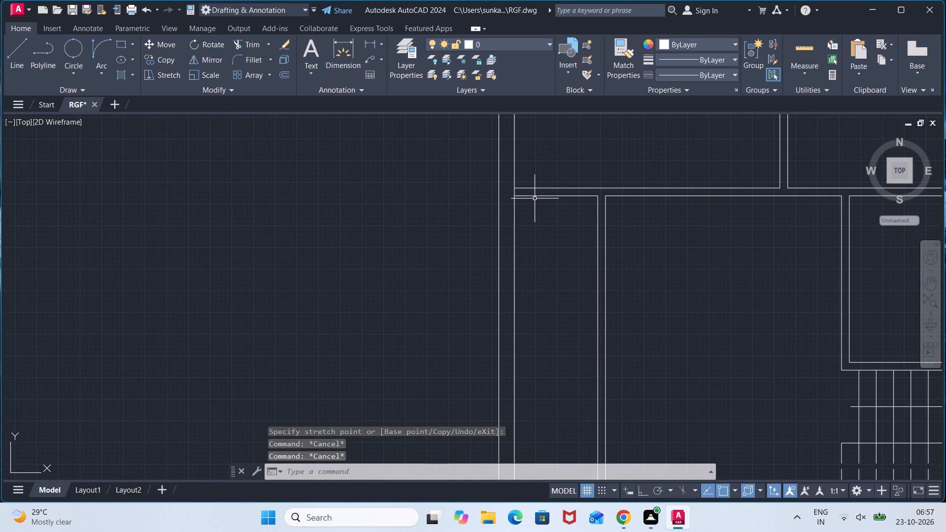
pyautogui.click(535, 197)
pyautogui.click(514, 194)
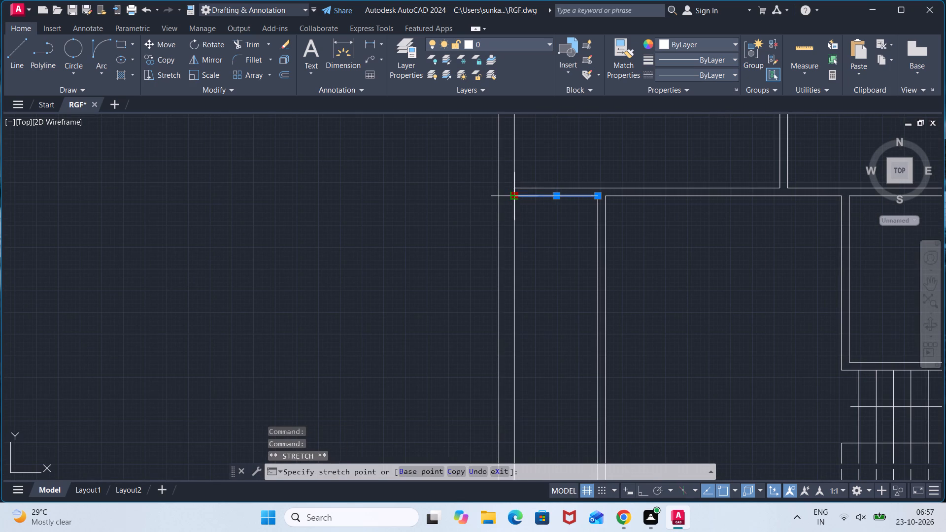
pyautogui.click(500, 194)
pyautogui.press('Escape')
pyautogui.press('Escape')
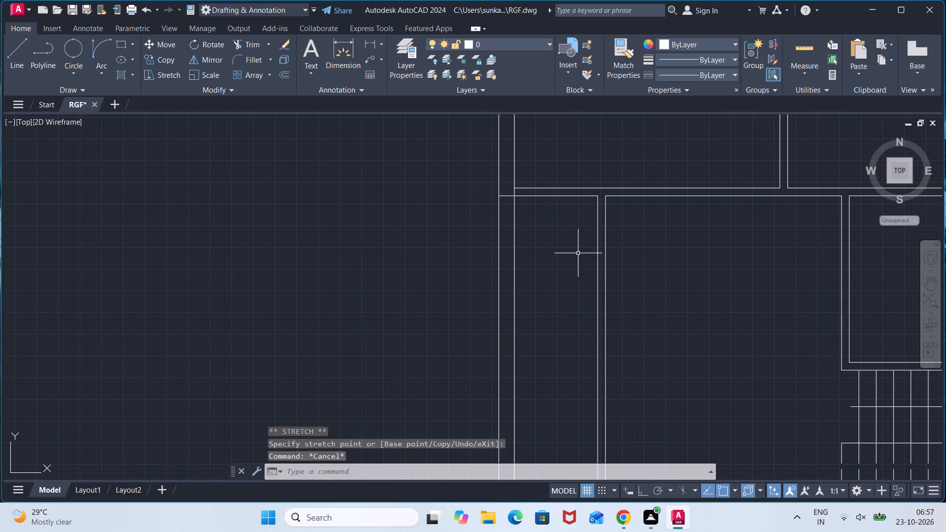
# Offset the narrow left room's bottom wall line 6' upward into the room.
pyautogui.scroll(-1, 572, 285)
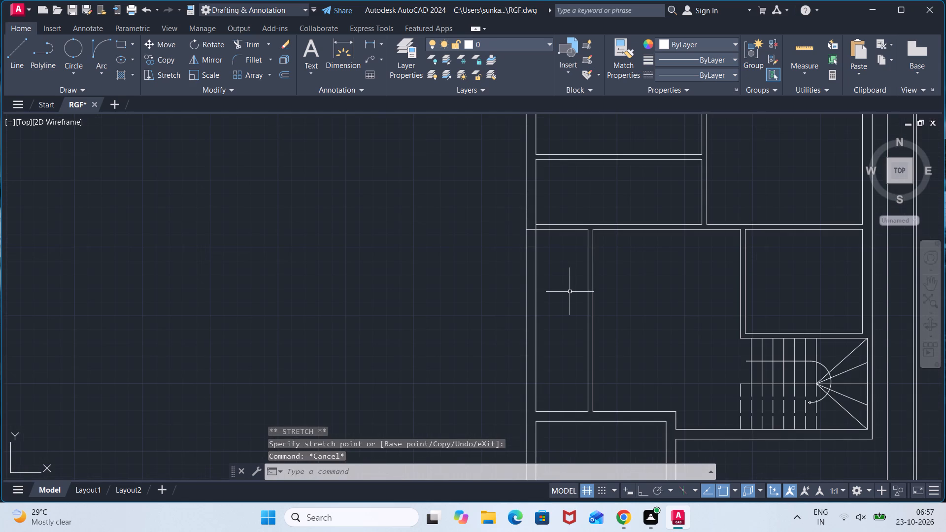
pyautogui.press('o')
pyautogui.press('Return')
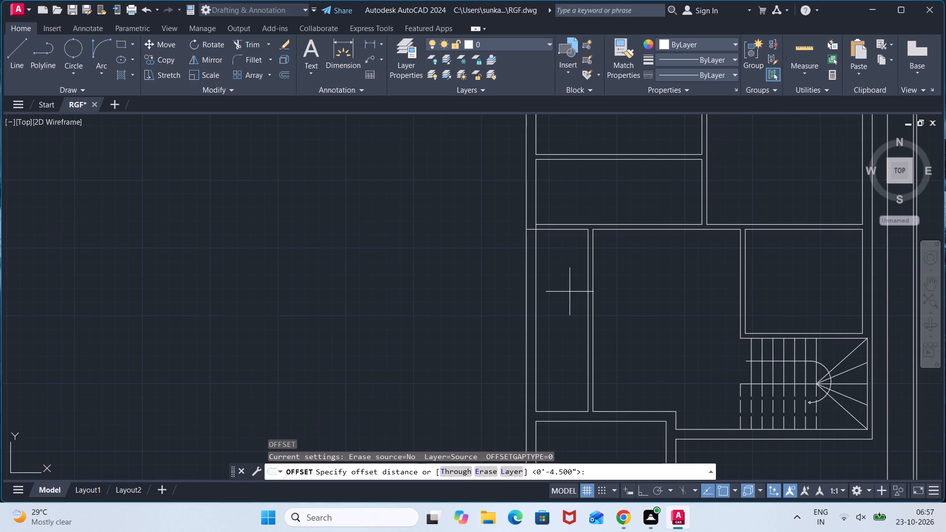
pyautogui.write("6'")
pyautogui.press('Return')
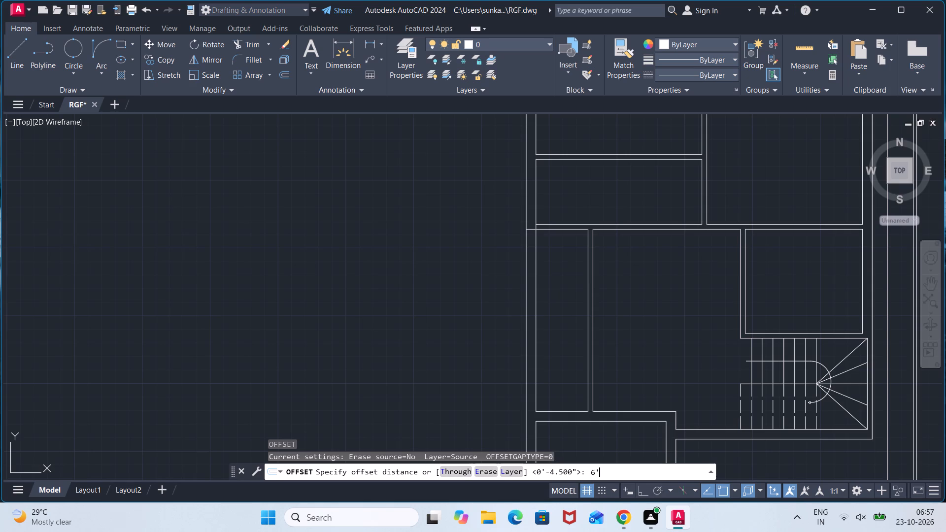
pyautogui.click(558, 410)
pyautogui.click(561, 362)
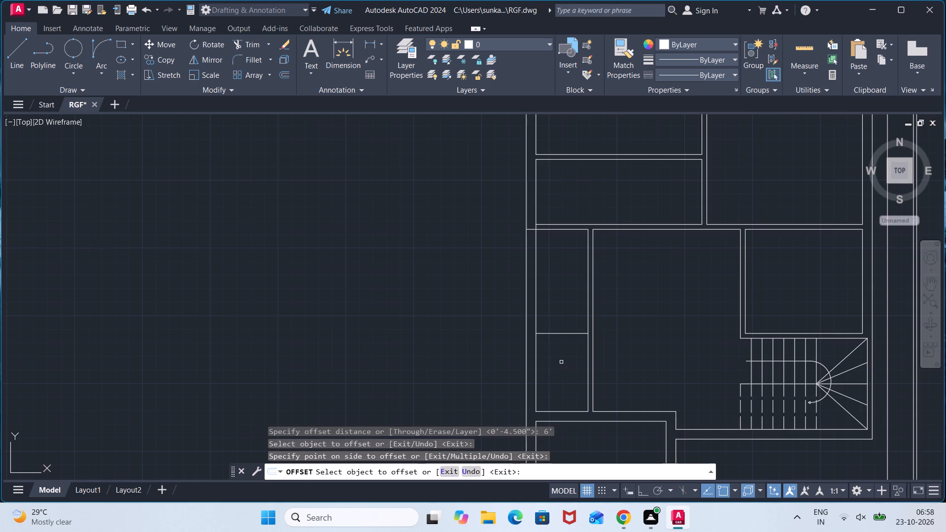
# Offset the new partition line 4.5" upward to give the partition its thickness.
pyautogui.press('space')
pyautogui.press('space')
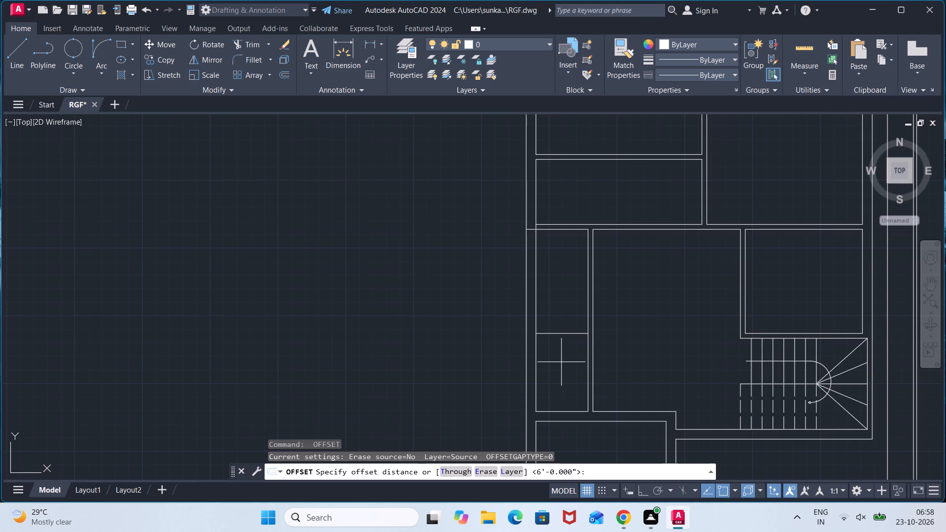
pyautogui.write('4.5"')
pyautogui.press('Return')
pyautogui.click(571, 333)
pyautogui.click(573, 306)
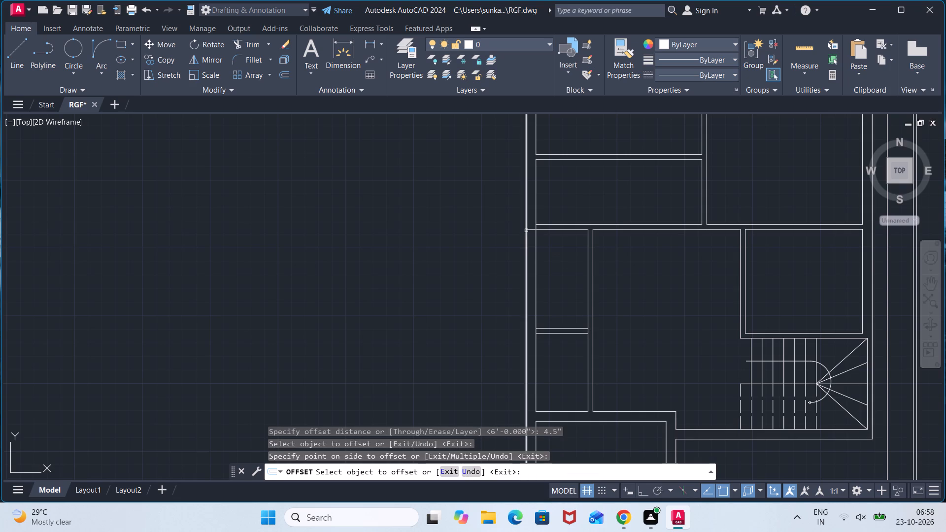
pyautogui.press('Escape')
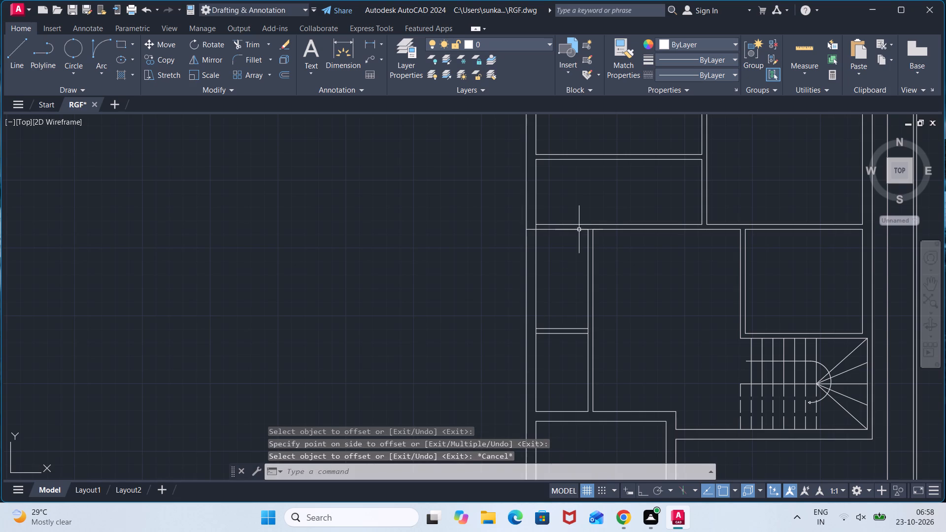
# Stretch the left end of the upper partition line in the narrow left room out to the outer wall line.
pyautogui.click(579, 230)
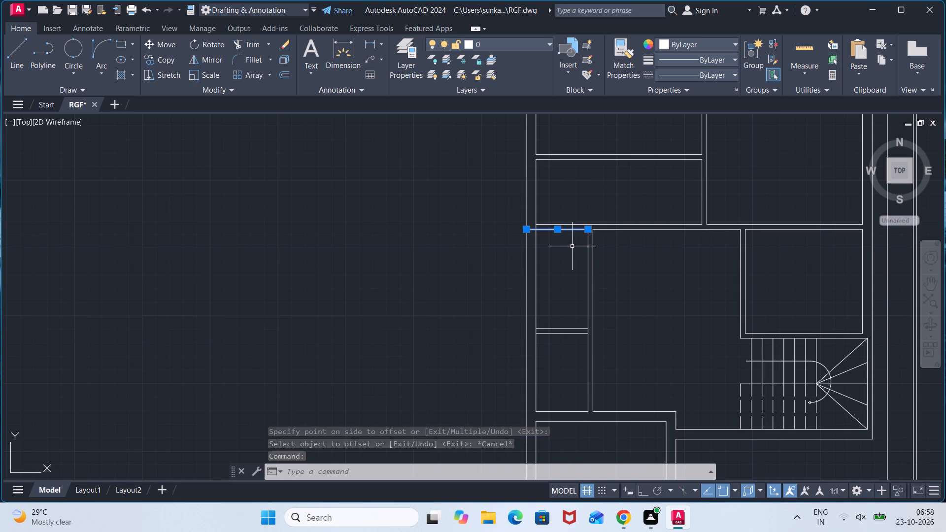
pyautogui.press('Escape')
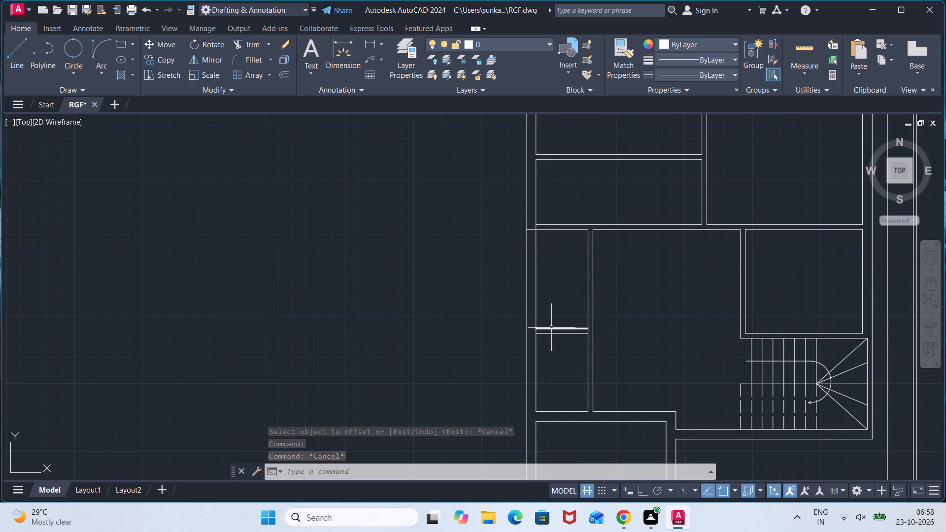
pyautogui.click(551, 328)
pyautogui.click(537, 328)
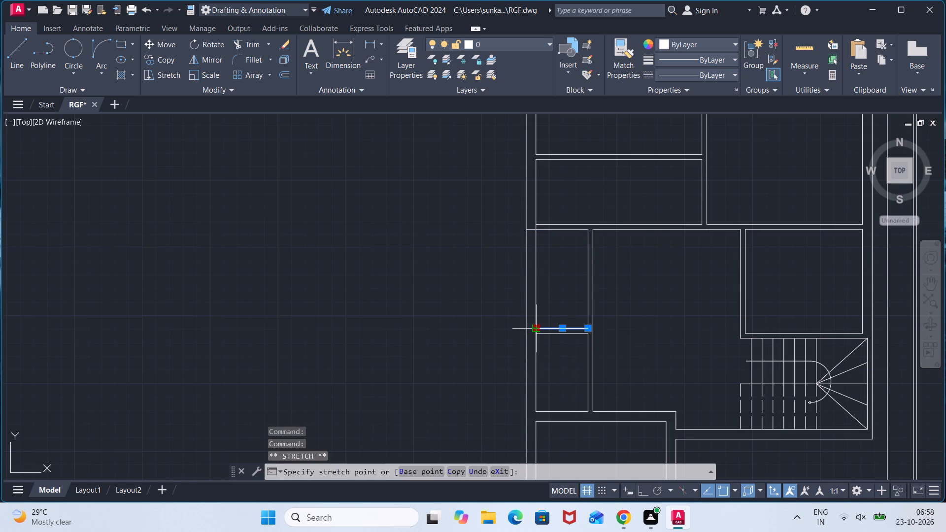
pyautogui.click(529, 328)
pyautogui.press('Escape')
pyautogui.press('Escape')
pyautogui.press('Escape')
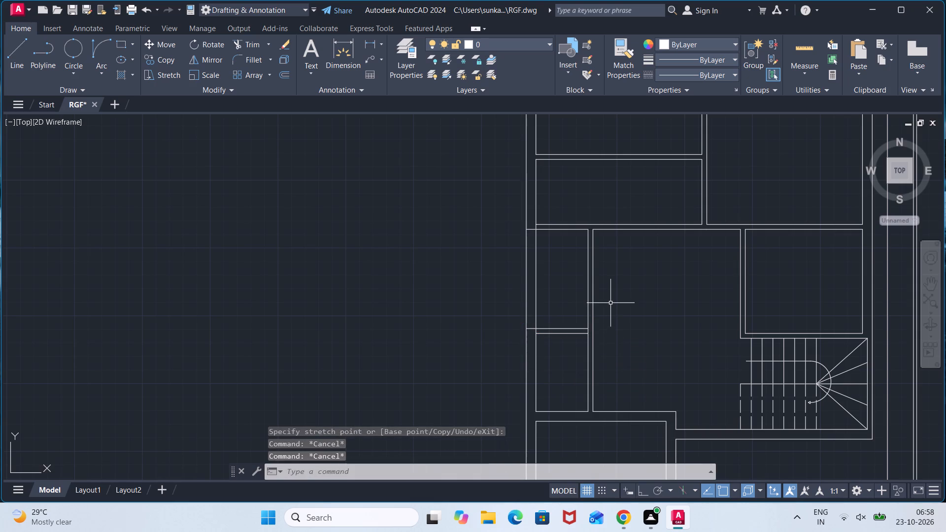
pyautogui.press('Escape')
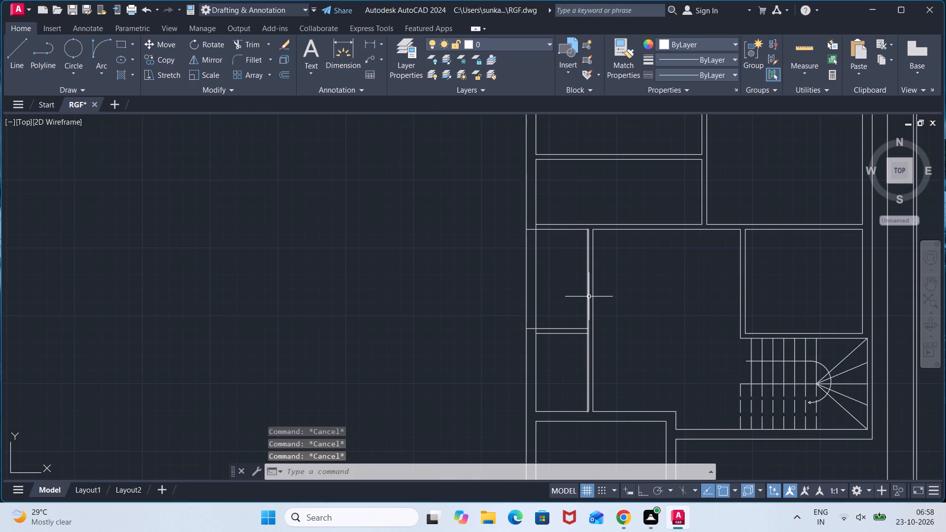
# Trim the narrow left room's right and left wall lines between the two partition lines, opening both wall junctions.
pyautogui.scroll(1, 584, 325)
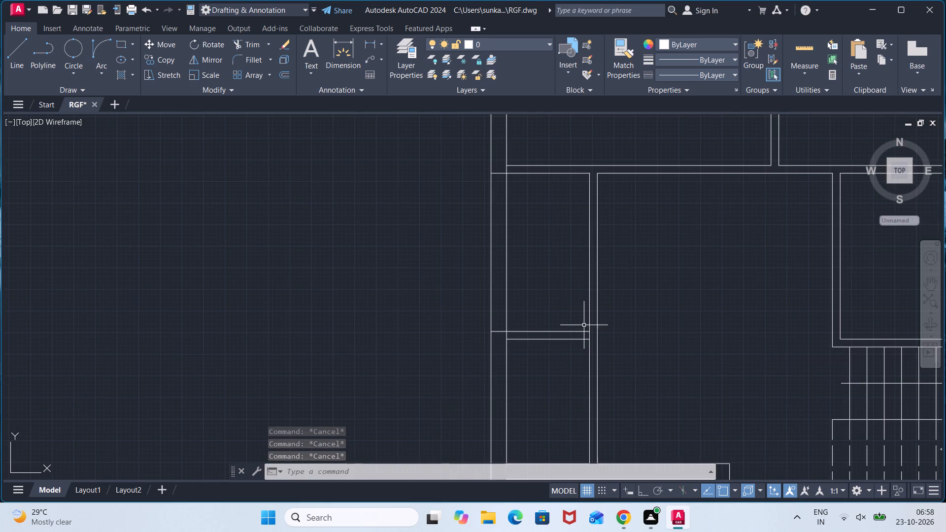
pyautogui.write('TR')
pyautogui.press('Return')
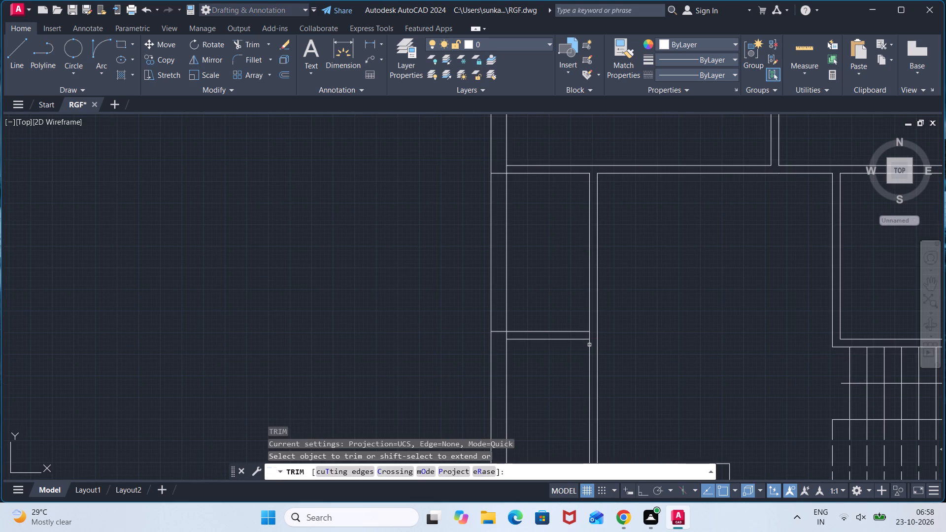
pyautogui.click(587, 334)
pyautogui.click(590, 334)
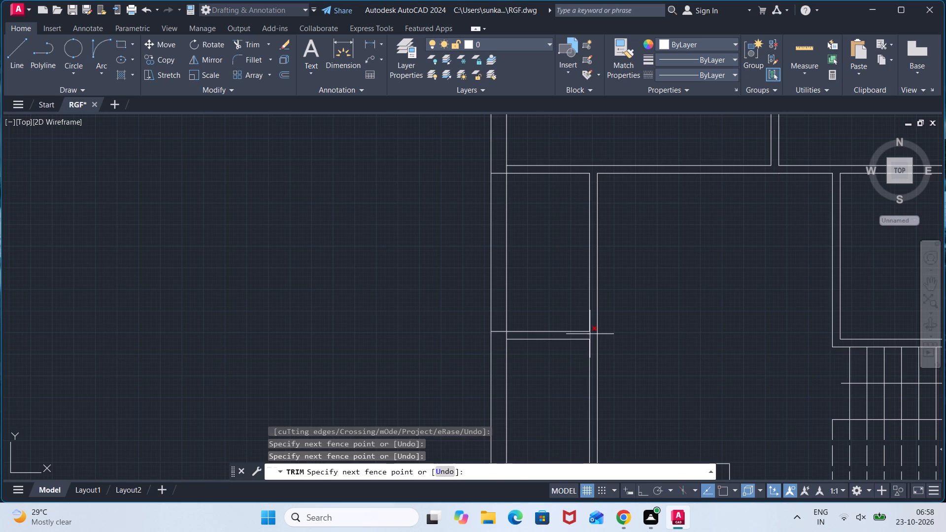
pyautogui.click(507, 335)
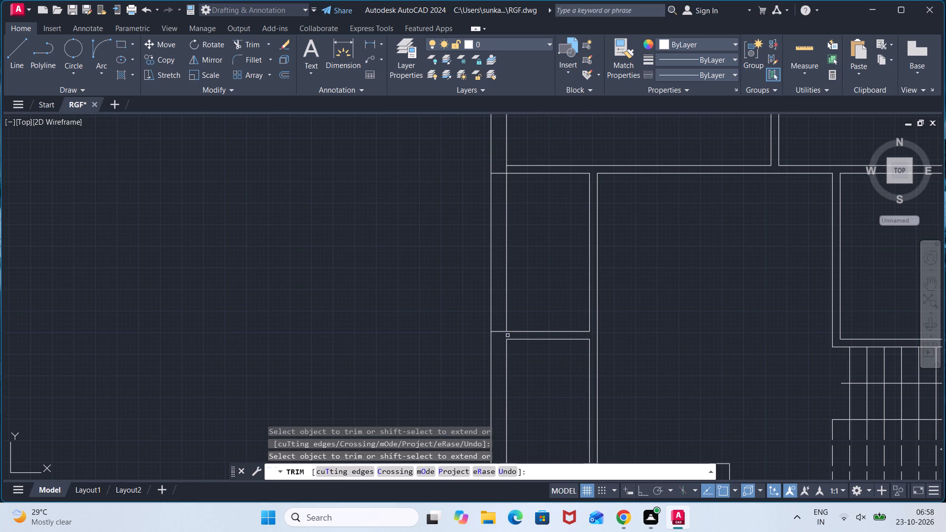
pyautogui.press('Escape')
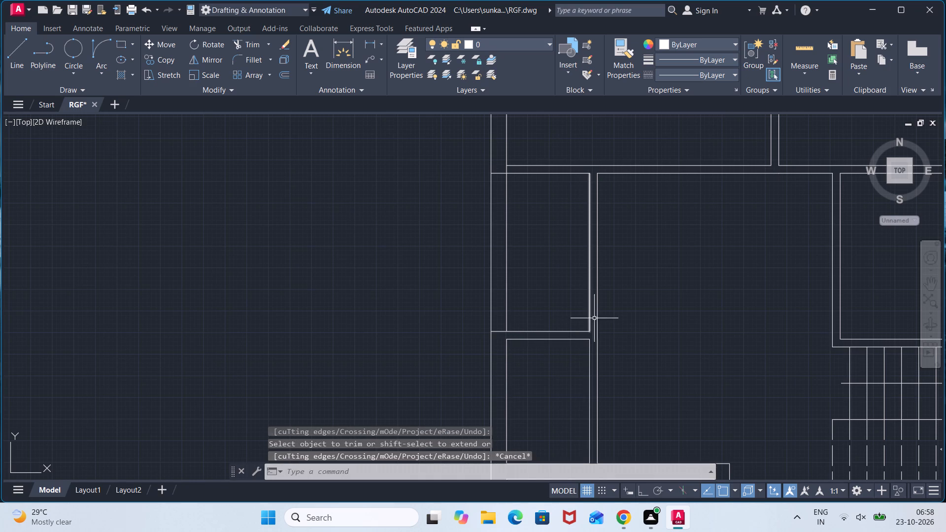
# Offset the right-hand line of the narrow left room's right wall 9" to the left, into the room.
pyautogui.press('o')
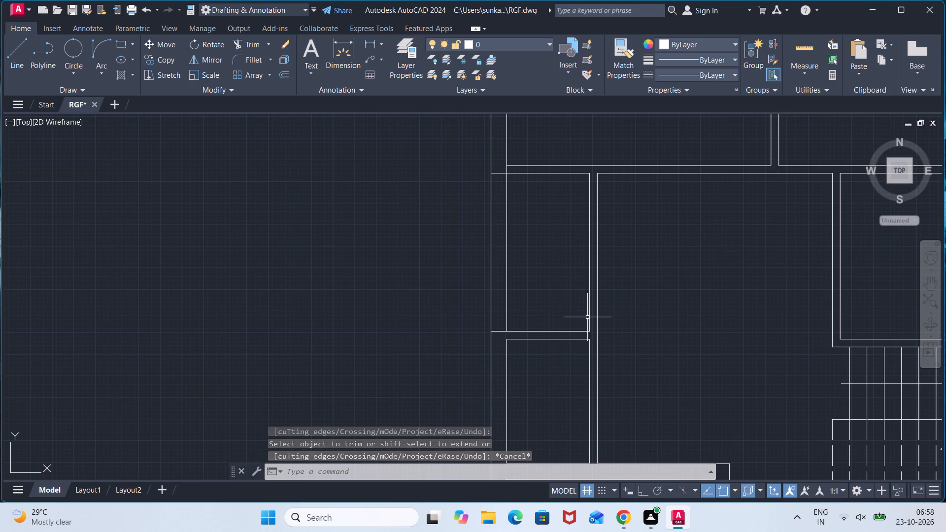
pyautogui.press('Return')
pyautogui.press('9')
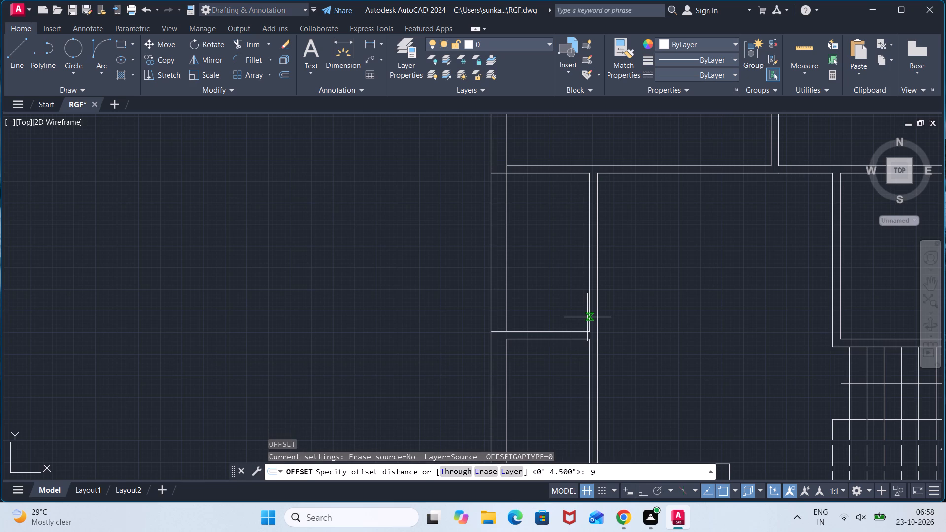
pyautogui.hotkey('shift', '"')
pyautogui.press('Return')
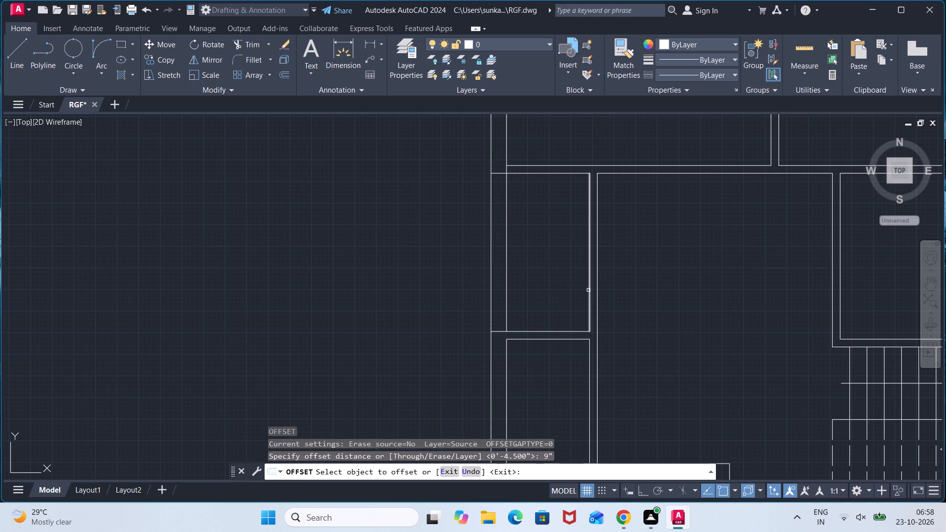
pyautogui.click(598, 288)
pyautogui.click(571, 292)
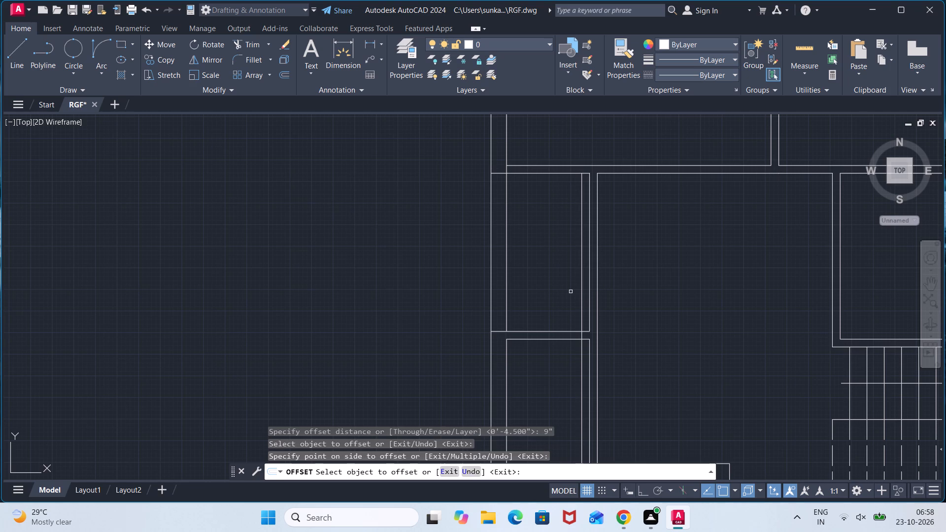
pyautogui.press('Escape')
# Trim the new 9" wall line below the partition, the old wall line above it, and the leftover stubs at both junctions.
pyautogui.write('TR')
pyautogui.press('Return')
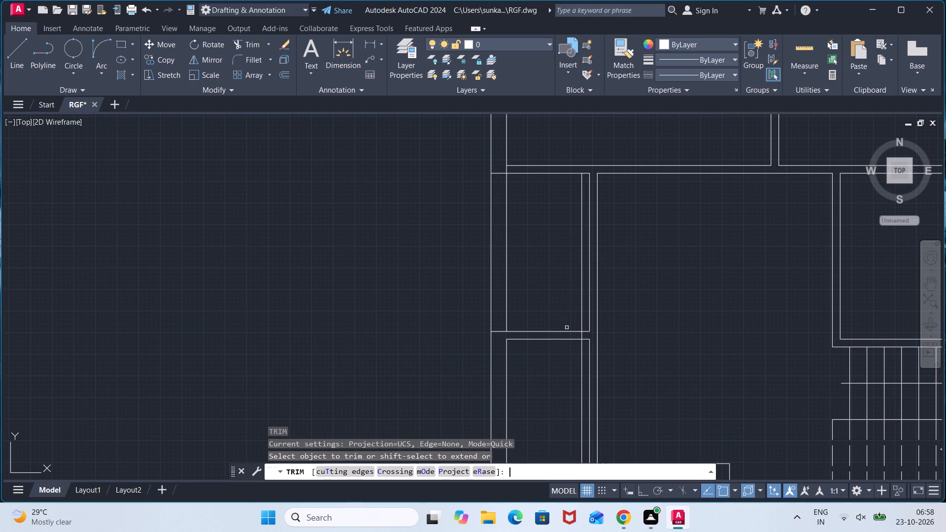
pyautogui.click(580, 376)
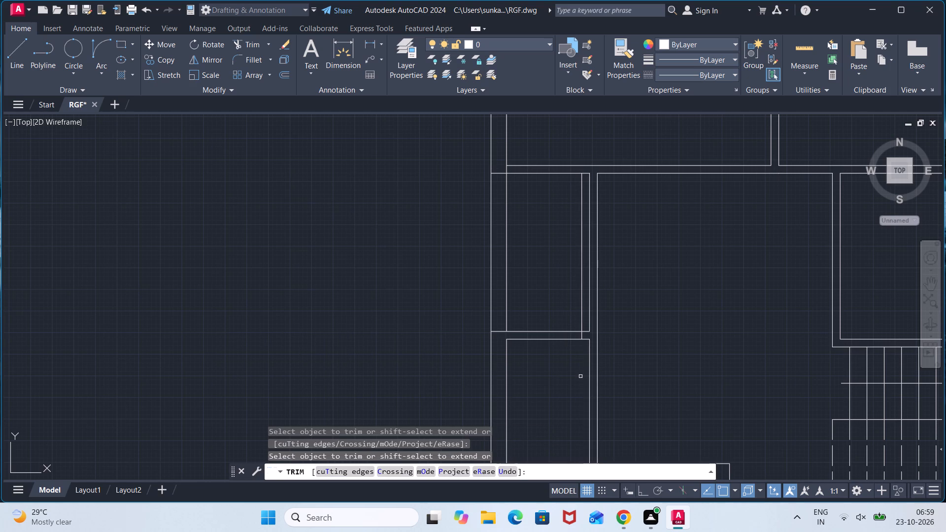
pyautogui.click(588, 318)
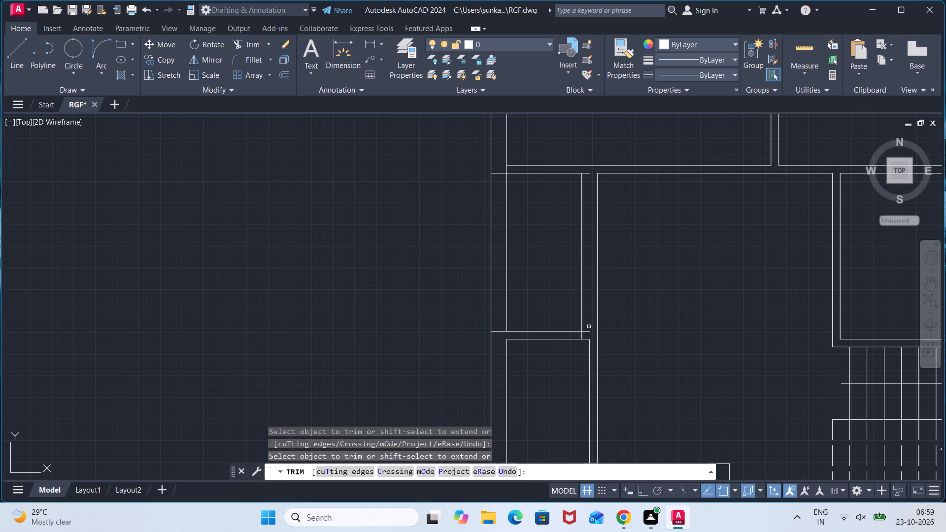
pyautogui.click(589, 330)
pyautogui.click(587, 333)
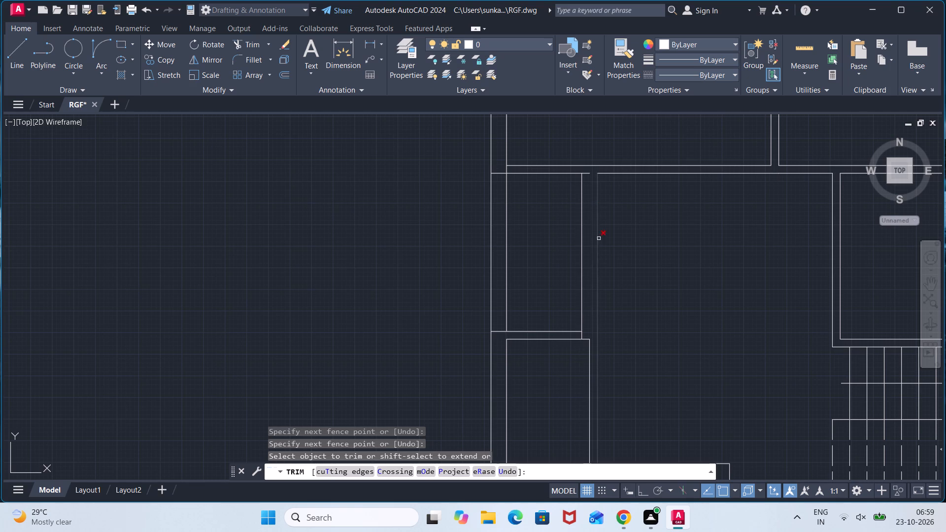
pyautogui.click(587, 171)
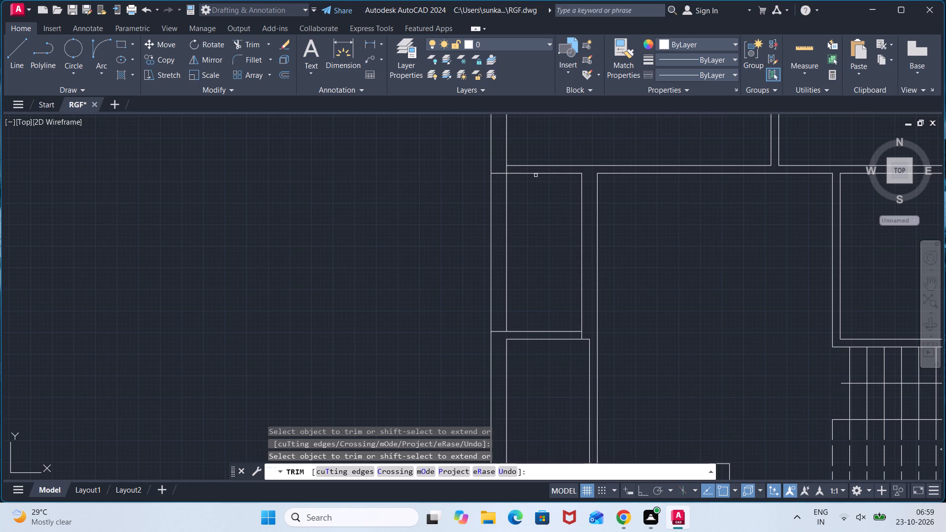
pyautogui.click(581, 337)
# Trim the left outer wall's inner line between the two horizontal wall lines above the narrow left room.
pyautogui.scroll(-3, 654, 315)
pyautogui.moveTo(654, 315); pyautogui.dragTo(604, 271, button='middle')
pyautogui.scroll(2, 612, 269)
pyautogui.moveTo(612, 269); pyautogui.dragTo(613, 340, button='middle')
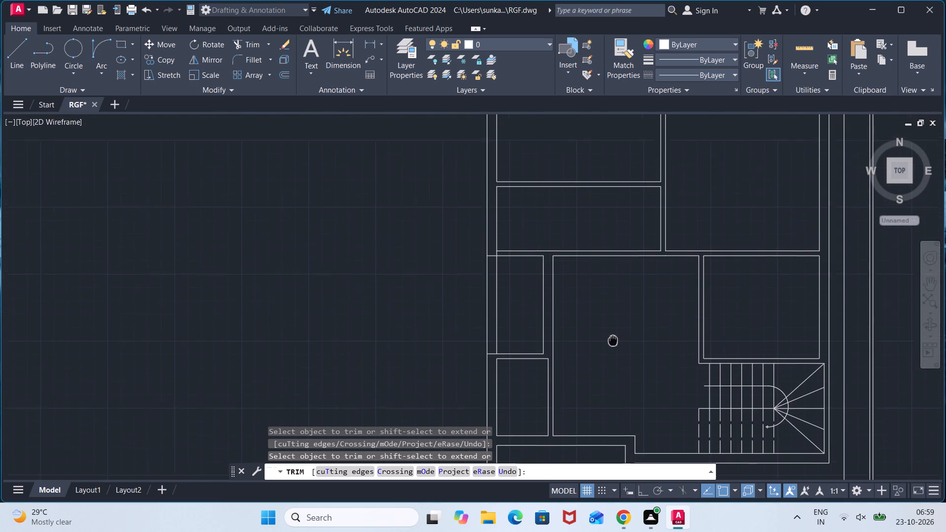
pyautogui.moveTo(613, 340); pyautogui.dragTo(616, 363, button='middle')
pyautogui.scroll(3, 502, 273)
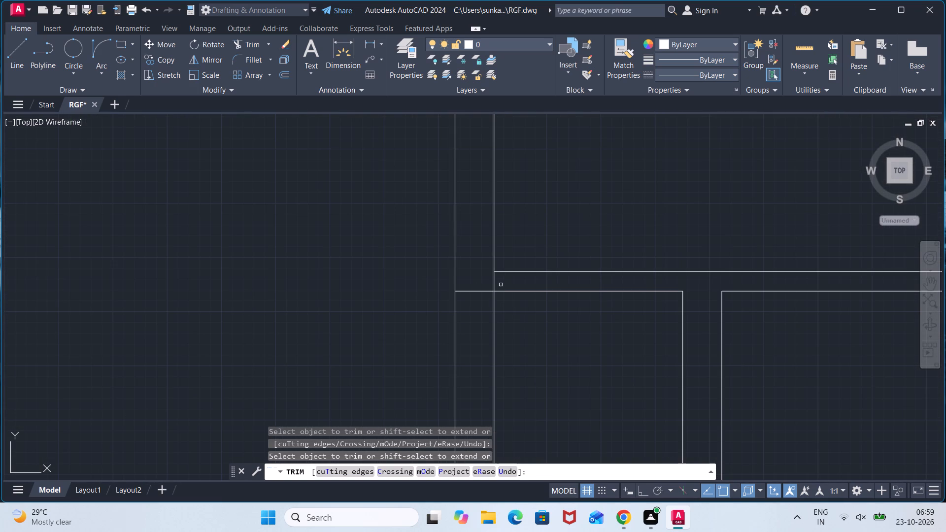
pyautogui.click(501, 285)
pyautogui.click(481, 281)
pyautogui.scroll(-3, 544, 232)
pyautogui.moveTo(548, 220); pyautogui.dragTo(549, 244, button='middle')
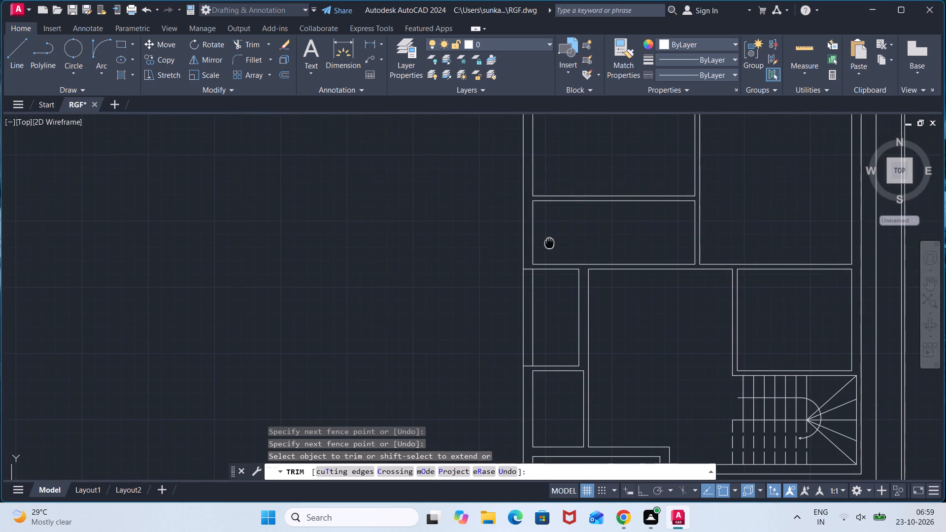
pyautogui.moveTo(549, 244); pyautogui.dragTo(549, 245, button='middle')
pyautogui.press('Escape')
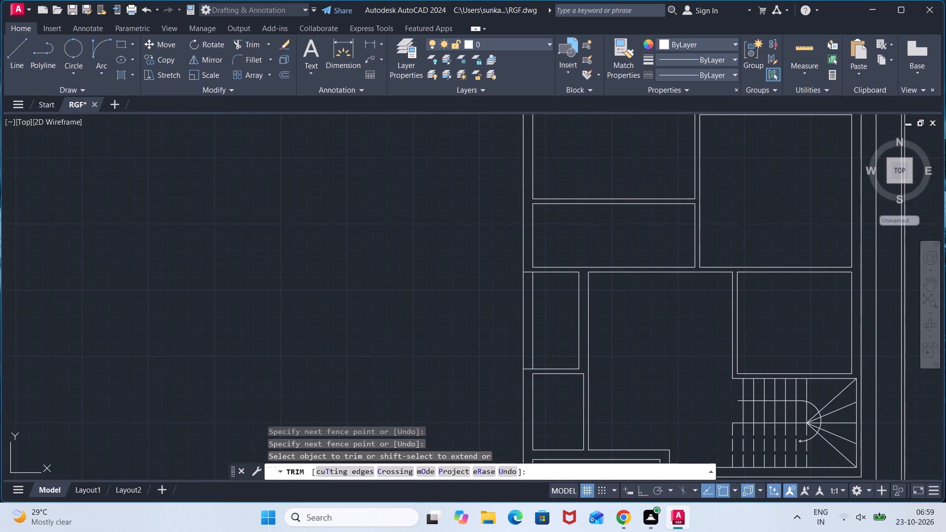
# Offset the left wall line of the wide room above the narrow left room 6' to the right.
pyautogui.press('o')
pyautogui.press('Return')
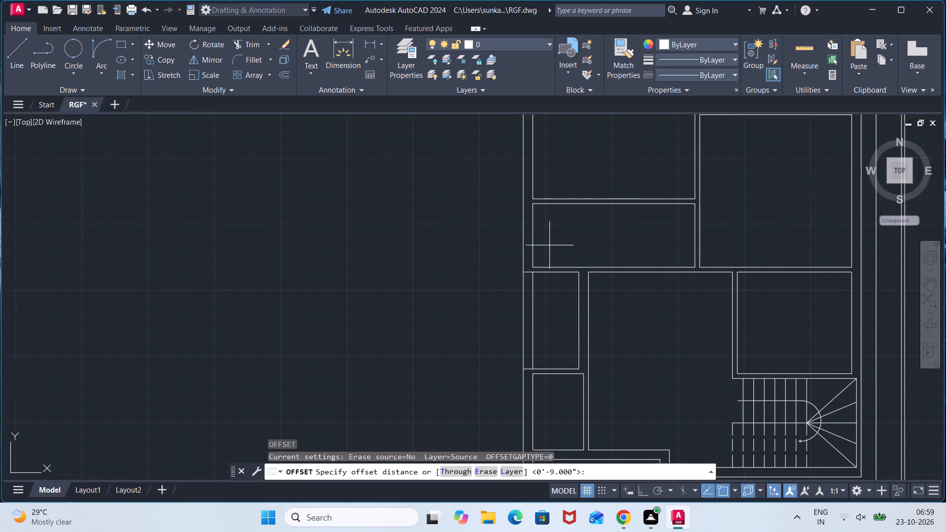
pyautogui.write("6'")
pyautogui.press('Return')
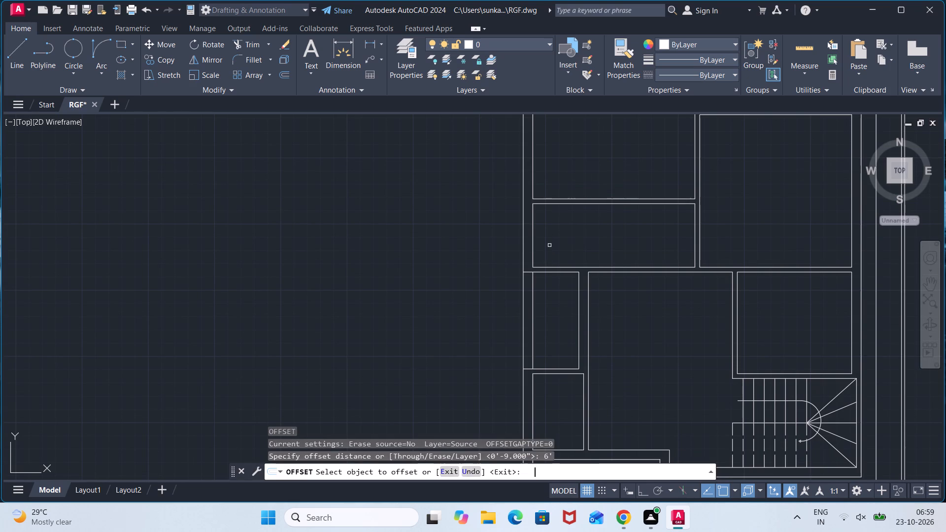
pyautogui.click(532, 247)
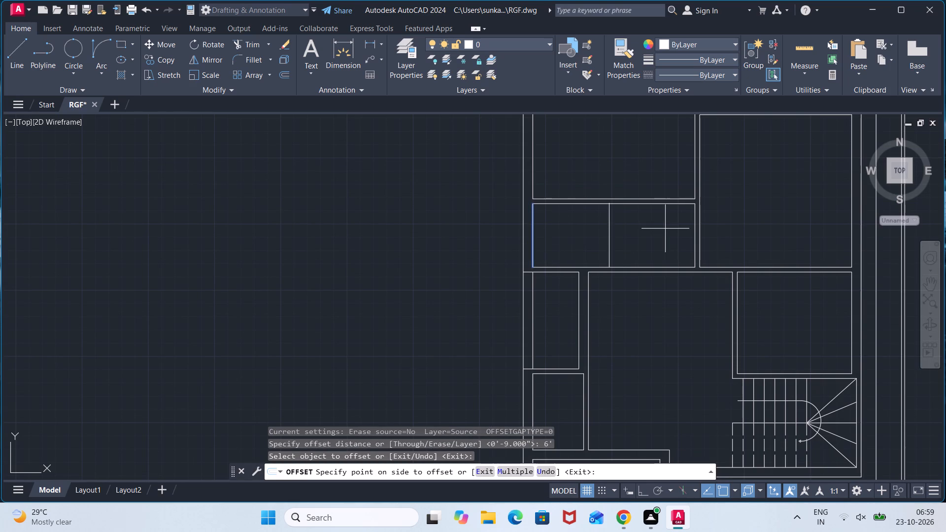
pyautogui.press('space')
pyautogui.press('space')
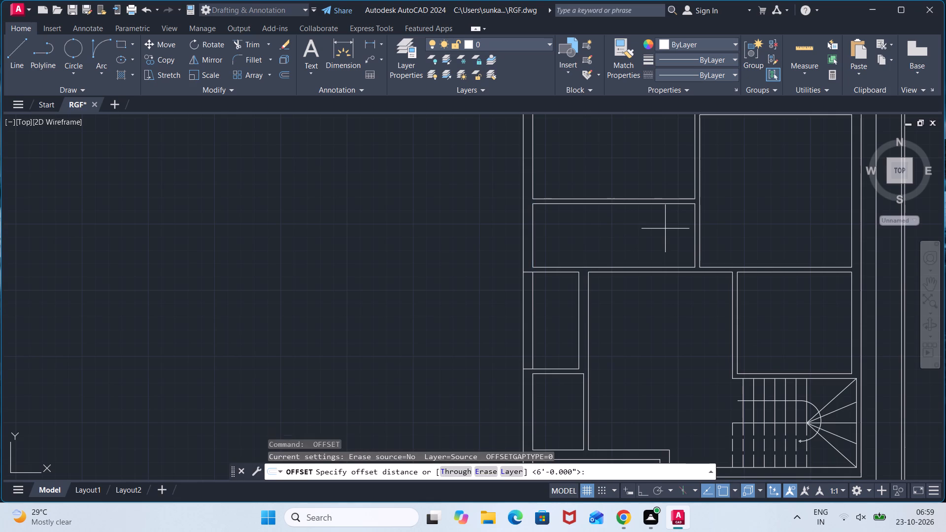
pyautogui.press('Return')
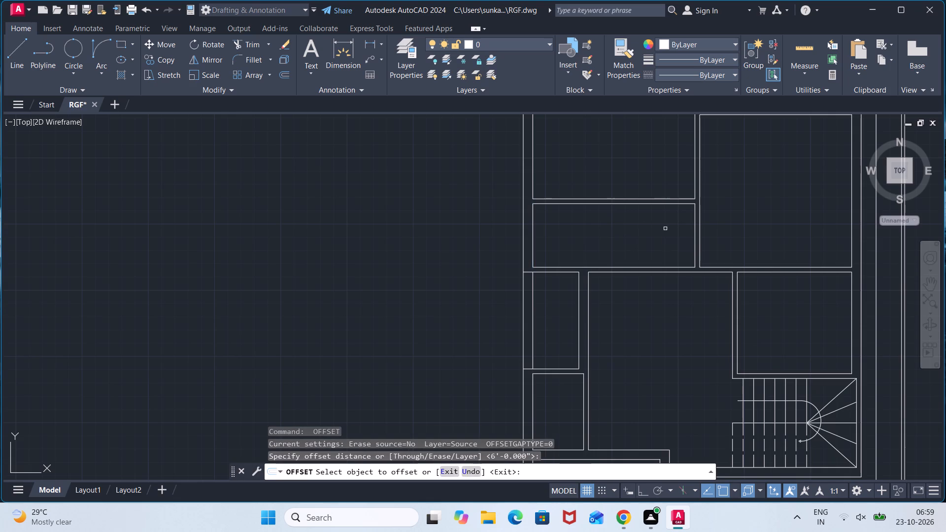
pyautogui.click(530, 254)
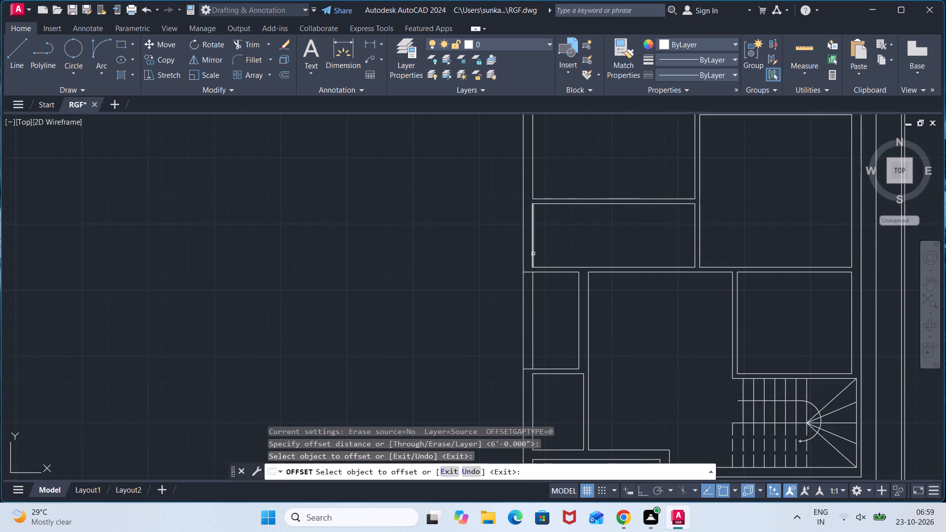
pyautogui.click(534, 253)
pyautogui.click(594, 238)
pyautogui.press('space')
# Offset the new vertical partition line 4.5" to the right to give the partition its thickness.
pyautogui.press('space')
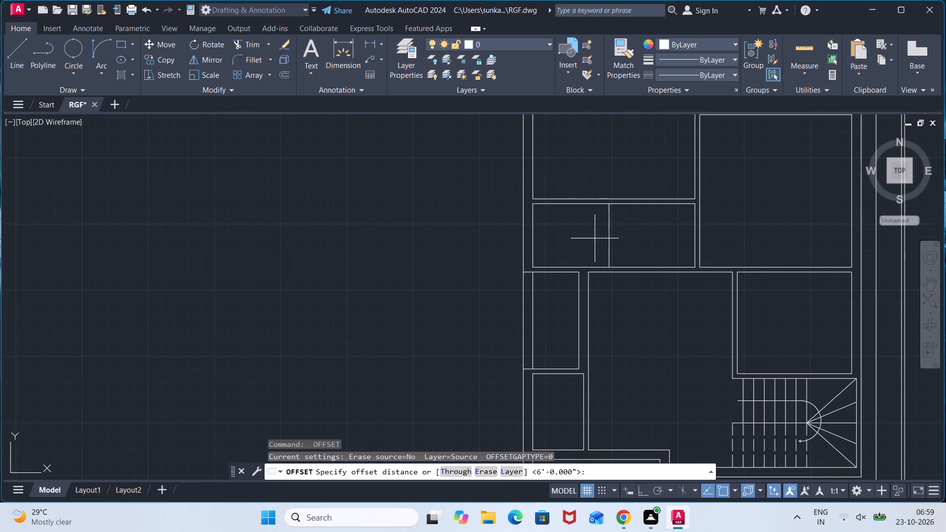
pyautogui.write('4.5"')
pyautogui.press('Return')
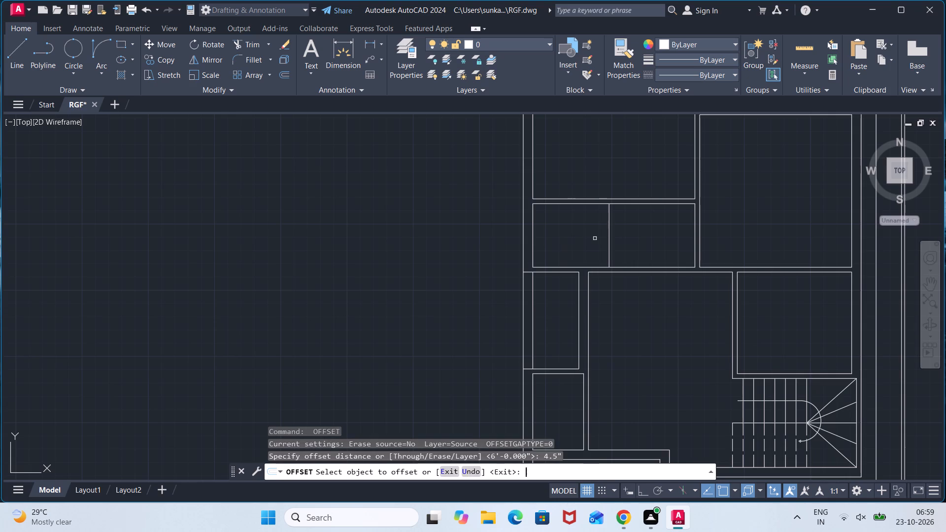
pyautogui.click(608, 246)
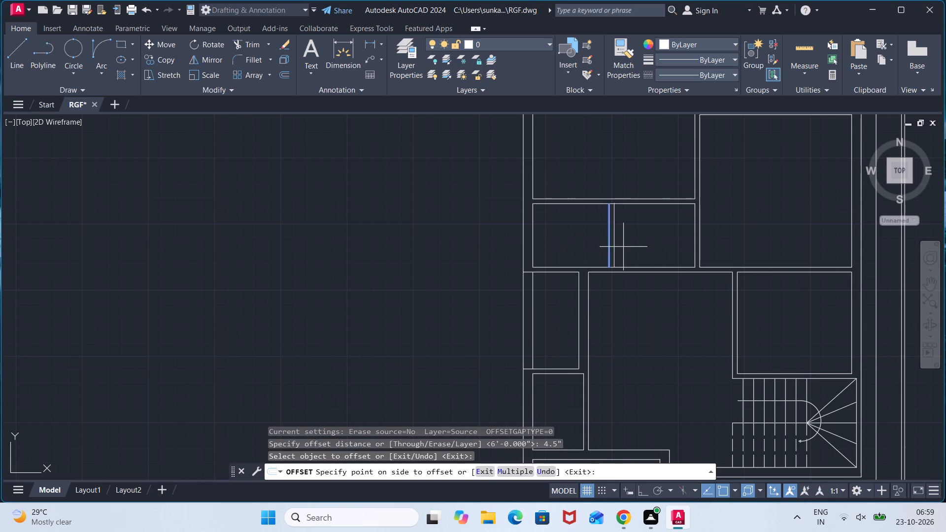
pyautogui.click(624, 247)
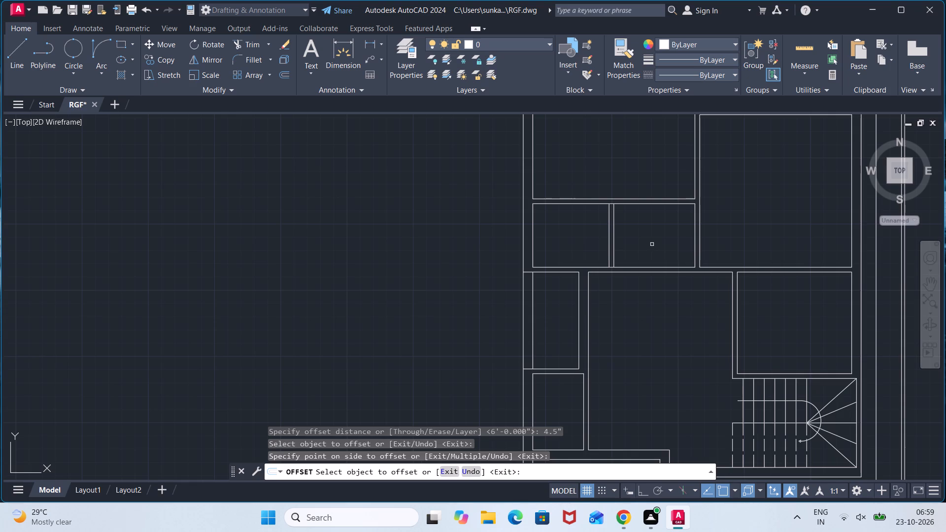
pyautogui.press('Escape')
# Trim the room's bottom and top wall lines between the two vertical partition lines, opening both junctions.
pyautogui.scroll(2, 643, 243)
pyautogui.write('TR')
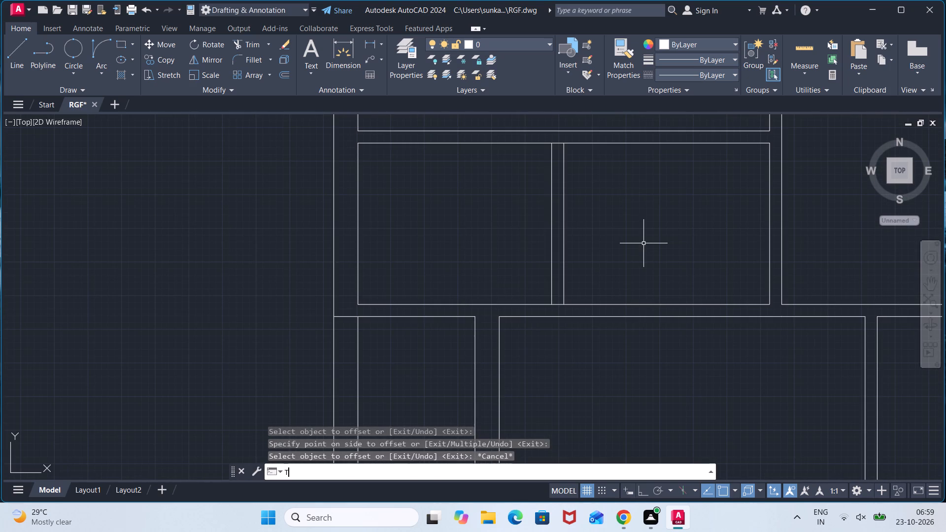
pyautogui.press('Return')
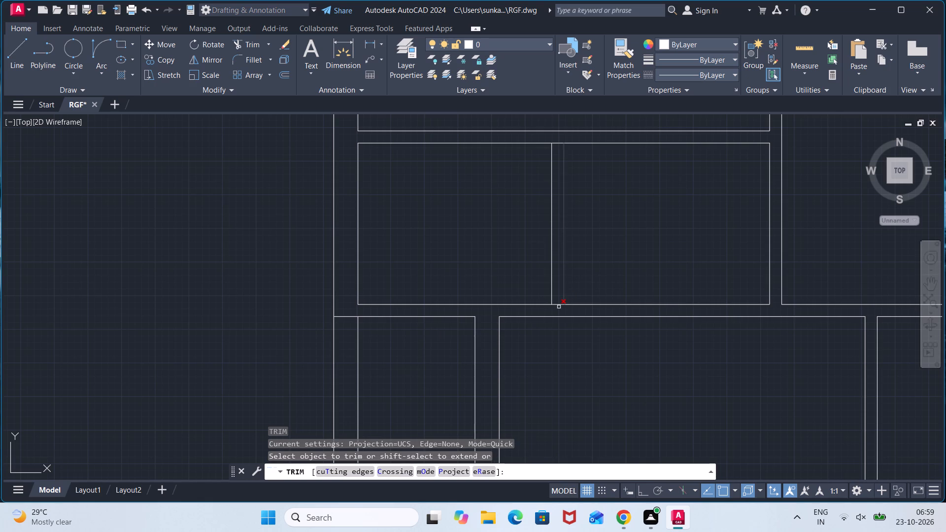
pyautogui.click(558, 303)
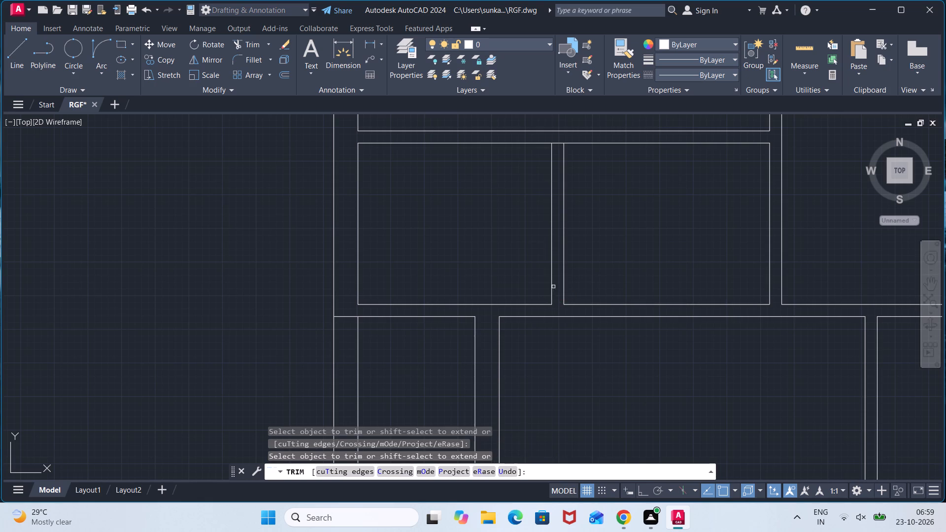
pyautogui.click(559, 146)
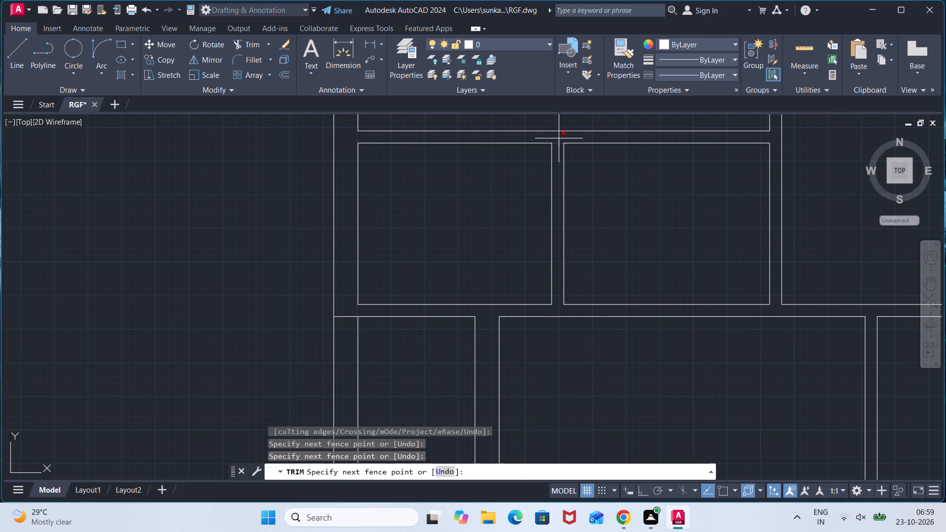
pyautogui.click(559, 138)
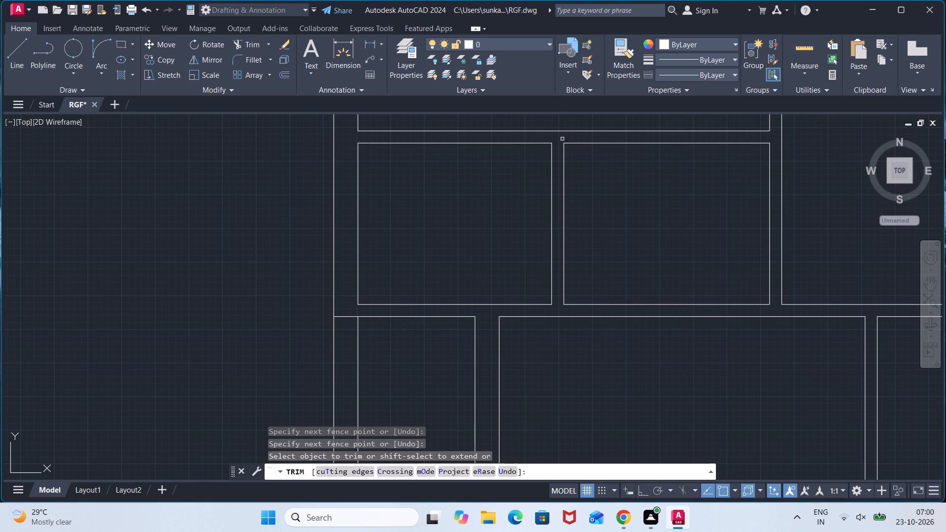
pyautogui.scroll(-2, 629, 174)
pyautogui.press('Escape')
pyautogui.press('Escape')
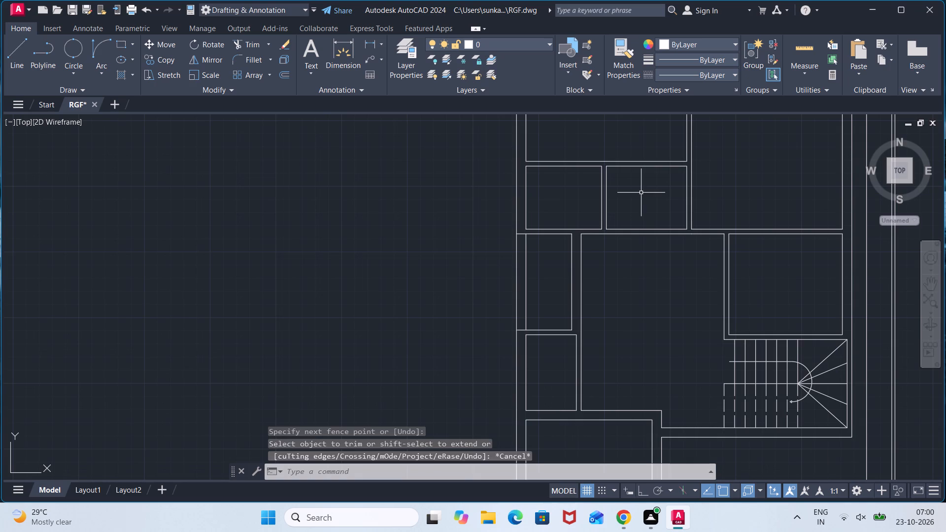
# Stretch the lower end of the right vertical partition line down to the lower line of the horizontal wall.
pyautogui.scroll(3, 642, 235)
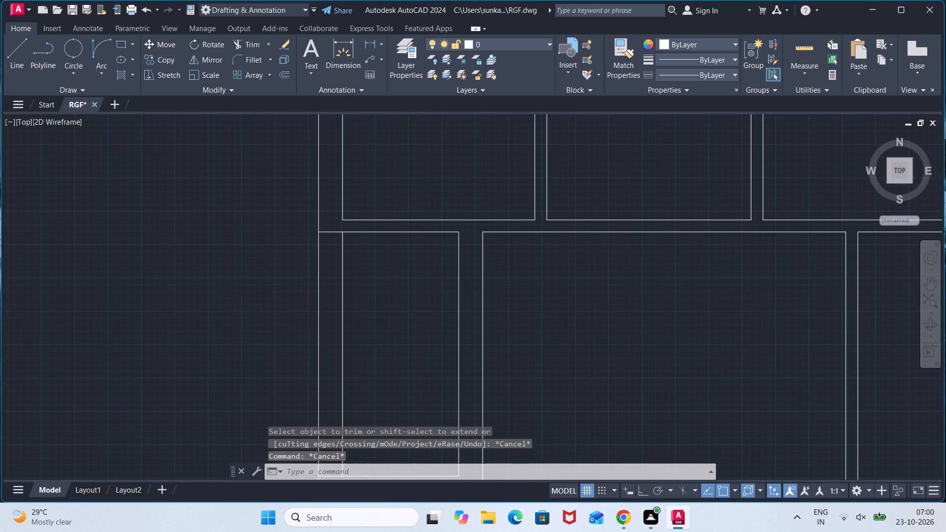
pyautogui.click(488, 193)
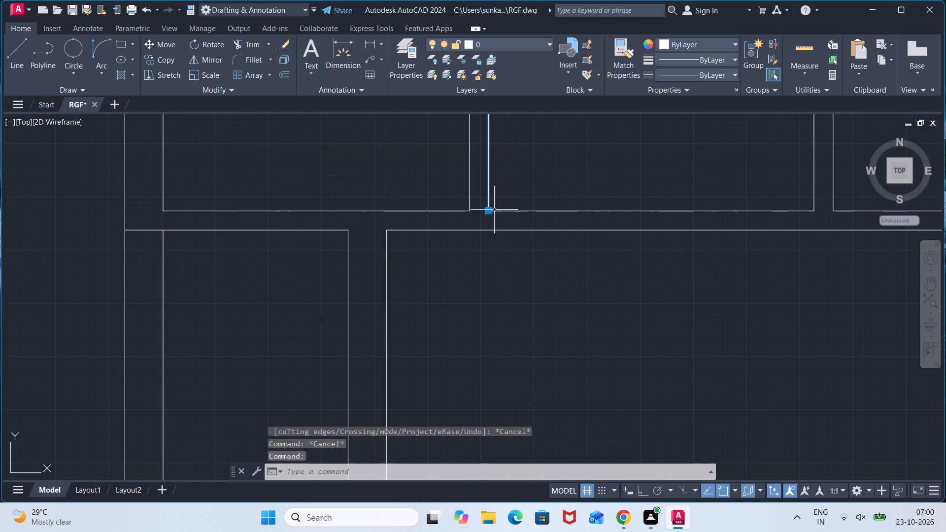
pyautogui.click(488, 209)
pyautogui.click(489, 232)
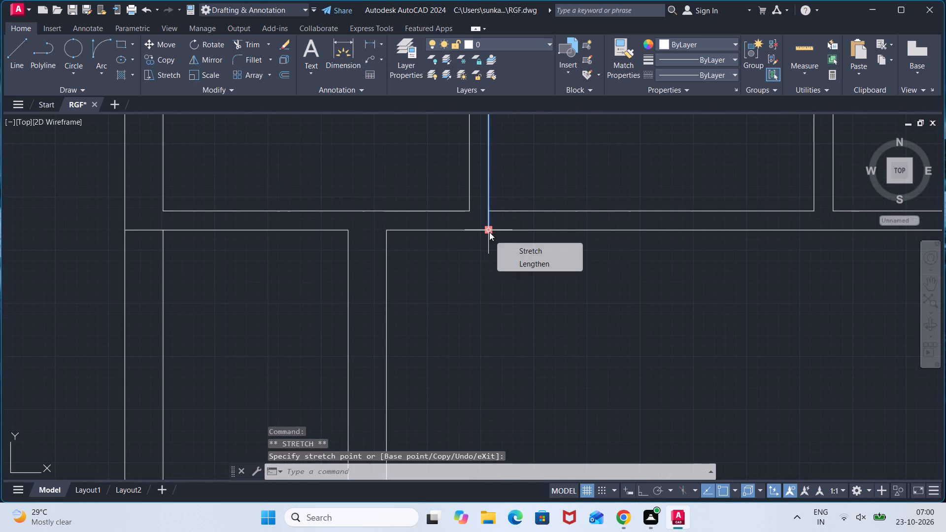
pyautogui.press('Escape')
pyautogui.press('Escape')
# Stretch the lower end of the partitioned room's right wall line down to the lower line of the horizontal wall.
pyautogui.click(812, 175)
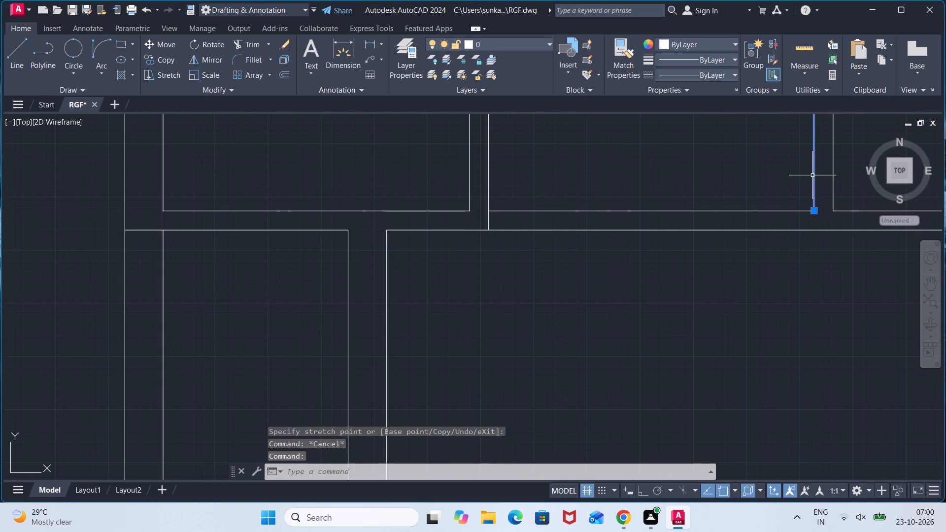
pyautogui.click(813, 210)
pyautogui.click(815, 231)
pyautogui.press('Escape')
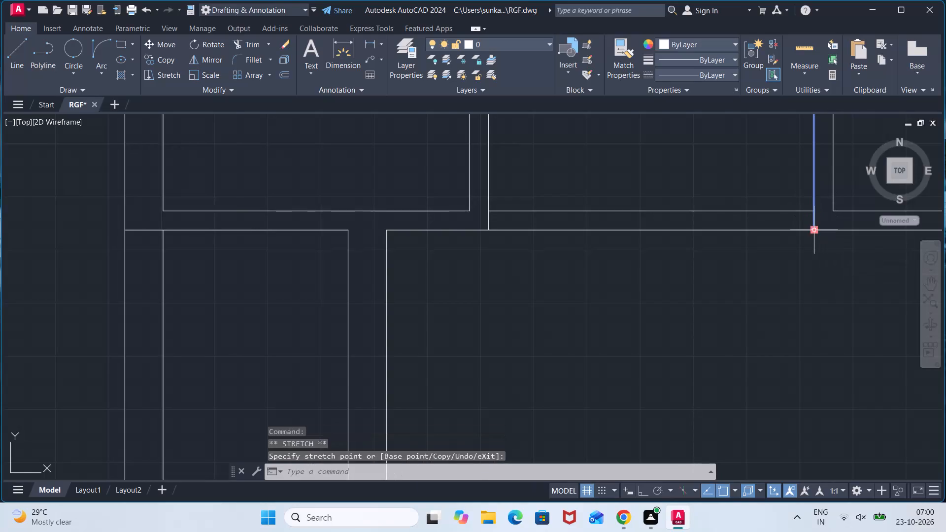
pyautogui.press('Escape')
pyautogui.press('Escape')
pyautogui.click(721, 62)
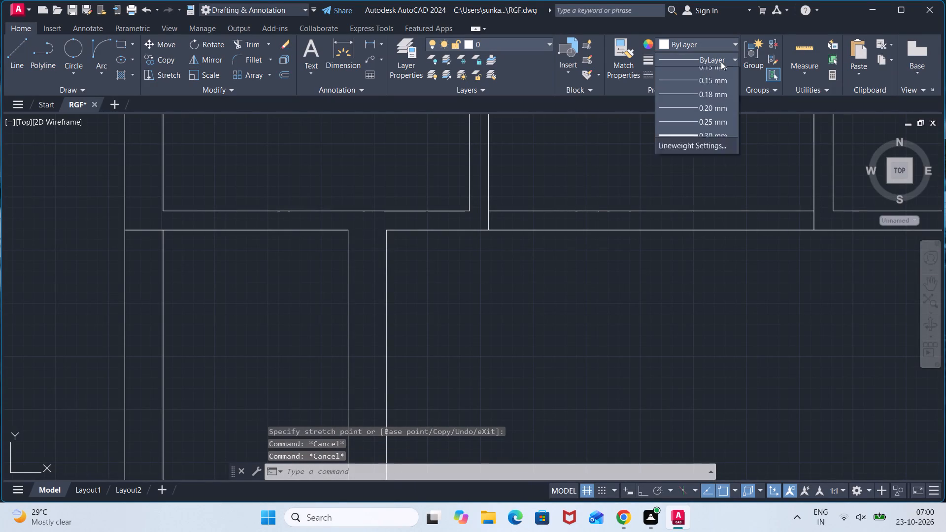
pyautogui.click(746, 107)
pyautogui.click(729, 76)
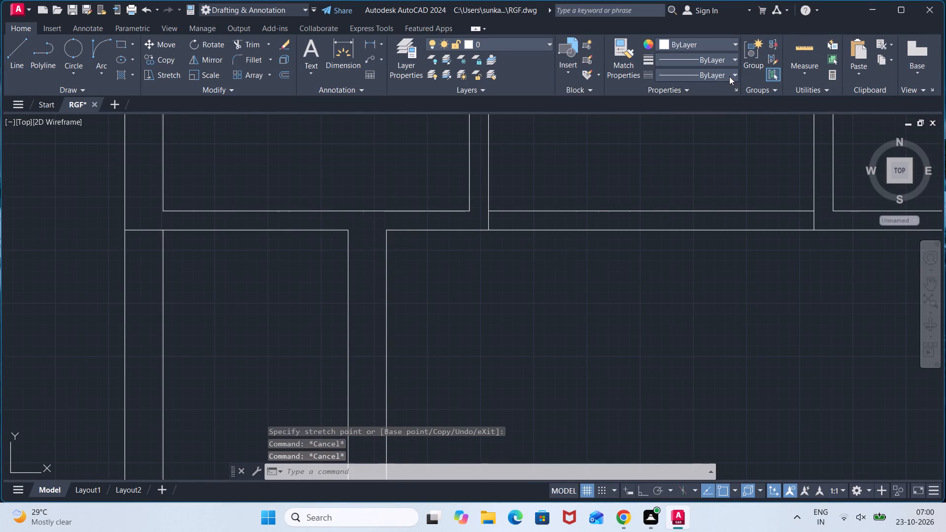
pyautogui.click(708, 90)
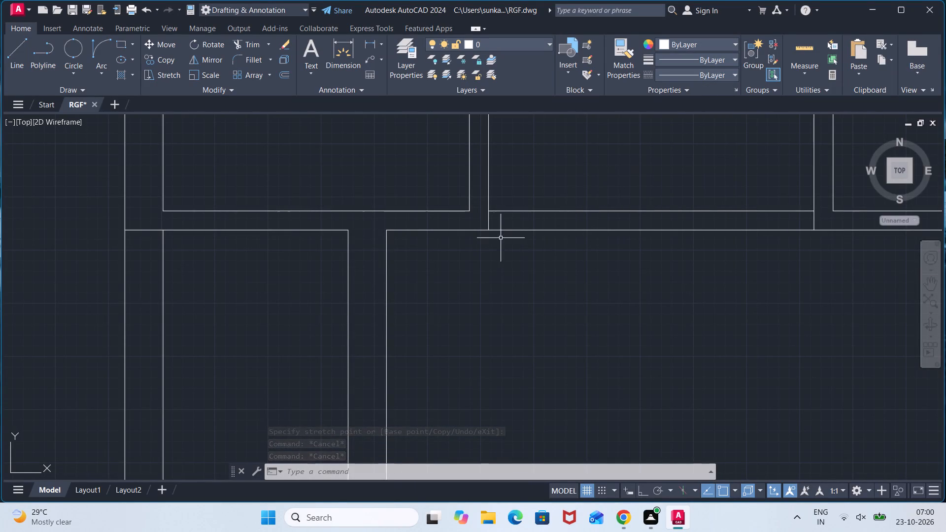
# Draw two crossing diagonal lines corner to corner in the horizontal wall segment below the right partitioned room.
pyautogui.press('l')
pyautogui.press('Return')
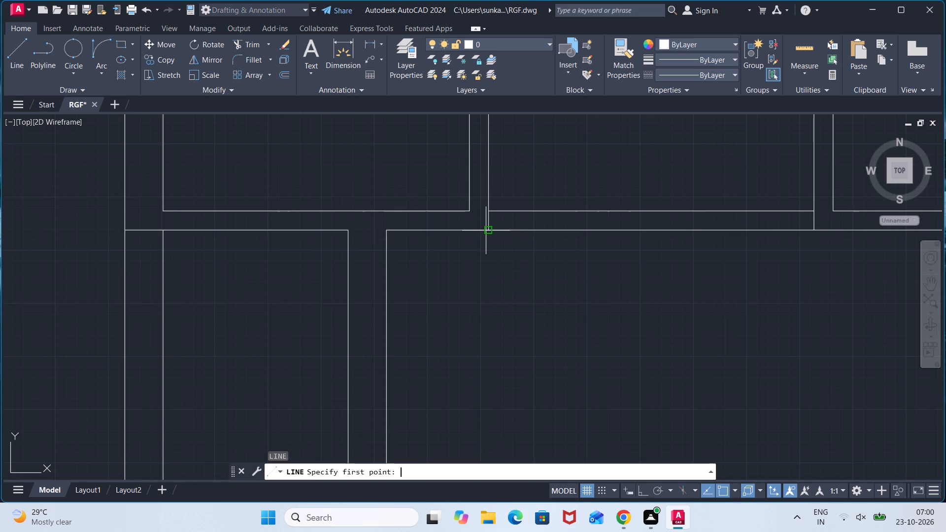
pyautogui.click(486, 231)
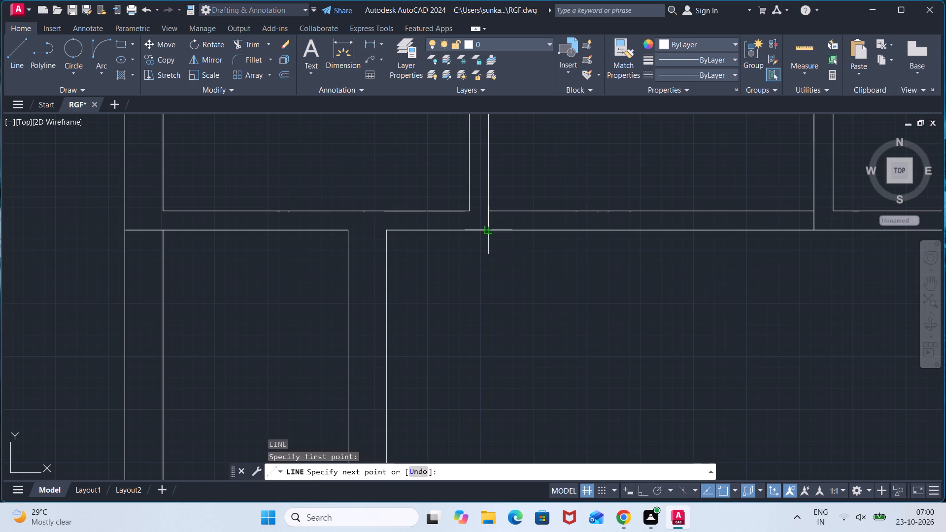
pyautogui.click(816, 209)
pyautogui.click(816, 228)
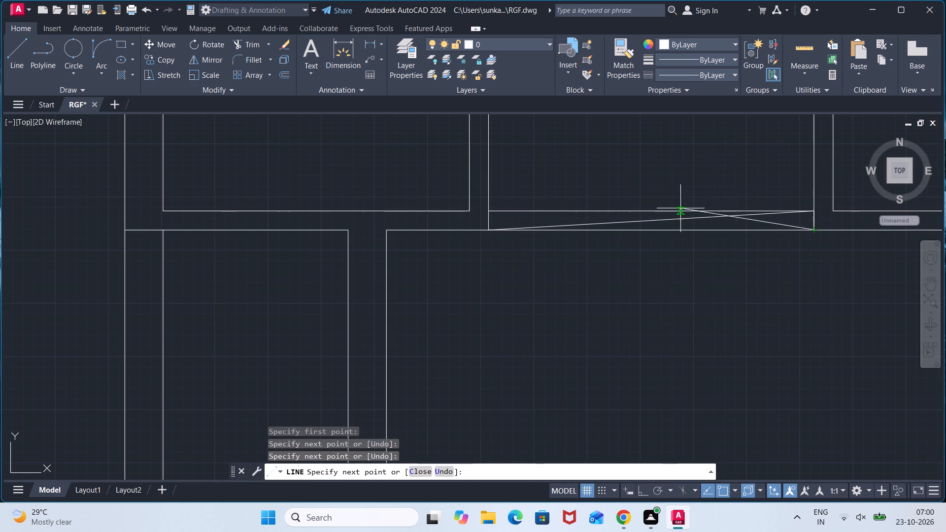
pyautogui.click(490, 213)
pyautogui.press('Escape')
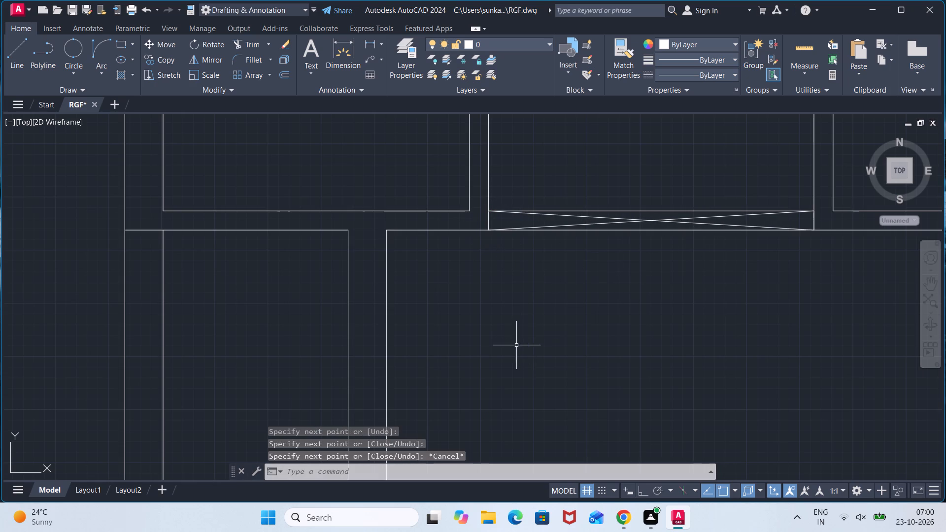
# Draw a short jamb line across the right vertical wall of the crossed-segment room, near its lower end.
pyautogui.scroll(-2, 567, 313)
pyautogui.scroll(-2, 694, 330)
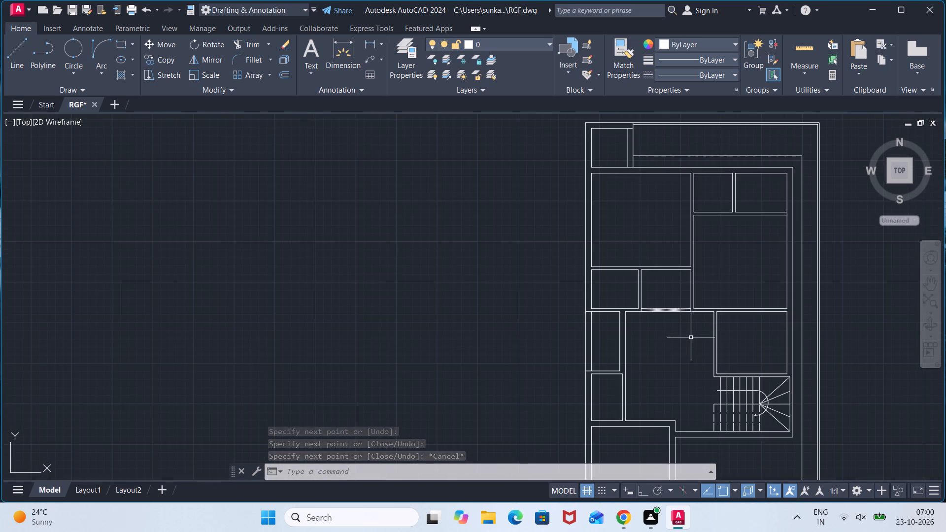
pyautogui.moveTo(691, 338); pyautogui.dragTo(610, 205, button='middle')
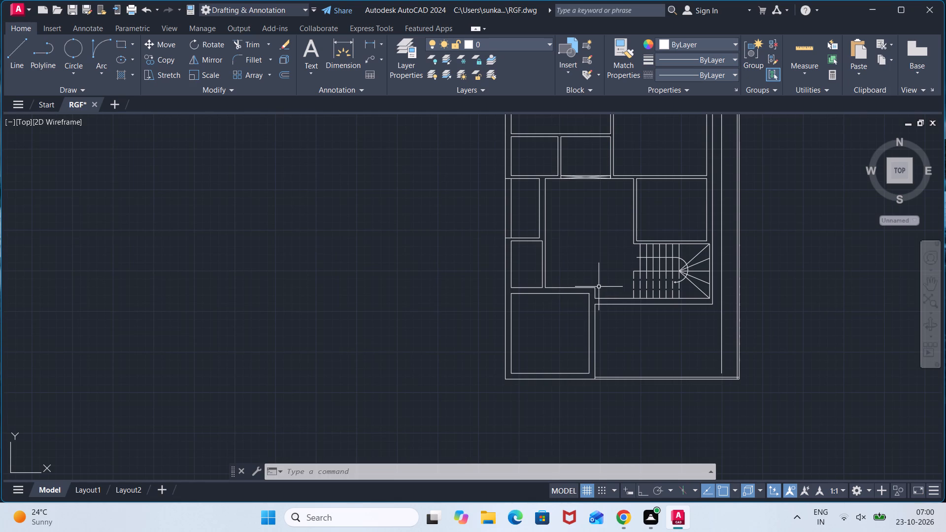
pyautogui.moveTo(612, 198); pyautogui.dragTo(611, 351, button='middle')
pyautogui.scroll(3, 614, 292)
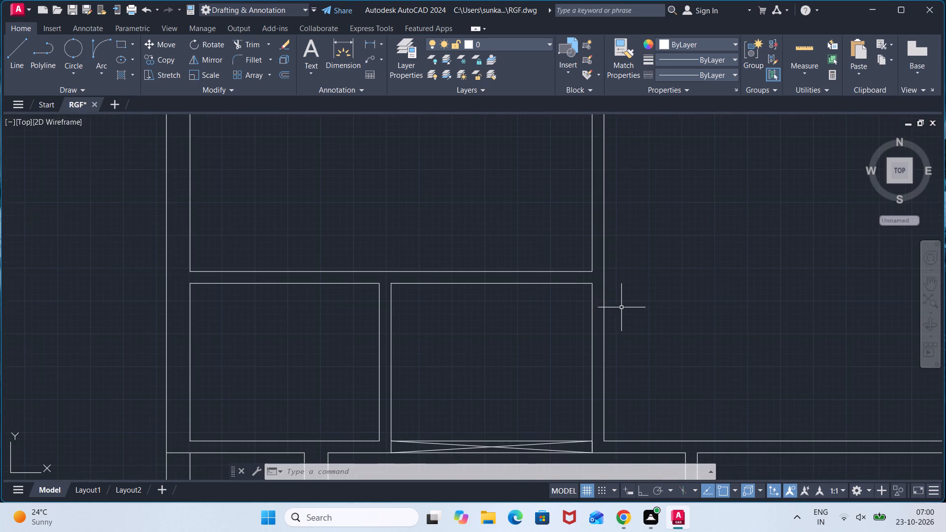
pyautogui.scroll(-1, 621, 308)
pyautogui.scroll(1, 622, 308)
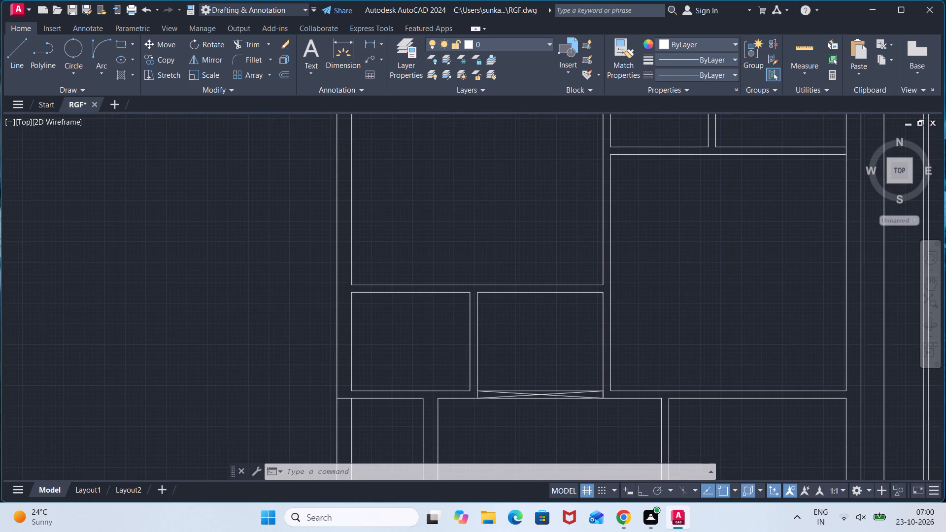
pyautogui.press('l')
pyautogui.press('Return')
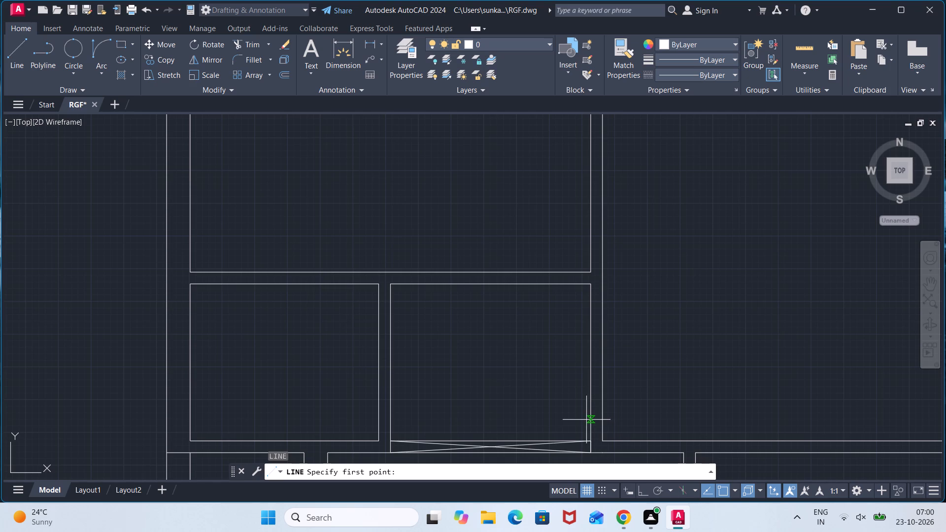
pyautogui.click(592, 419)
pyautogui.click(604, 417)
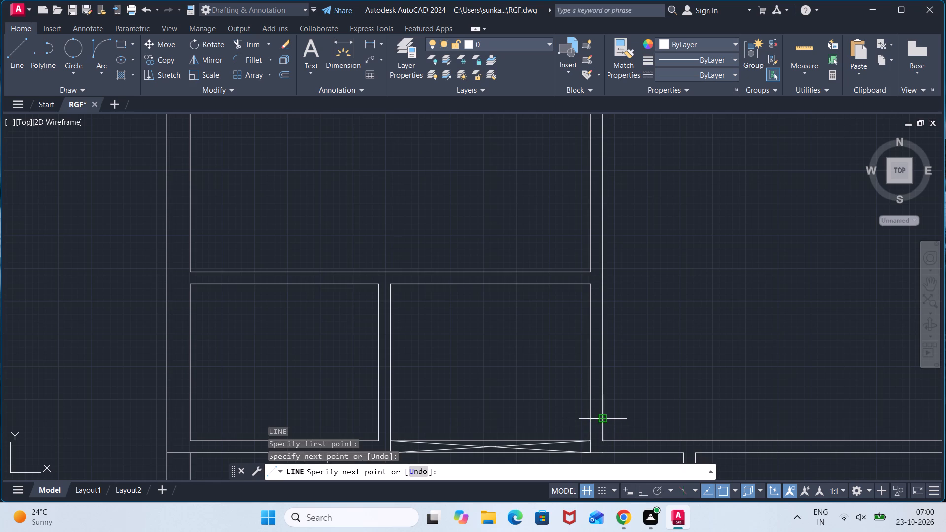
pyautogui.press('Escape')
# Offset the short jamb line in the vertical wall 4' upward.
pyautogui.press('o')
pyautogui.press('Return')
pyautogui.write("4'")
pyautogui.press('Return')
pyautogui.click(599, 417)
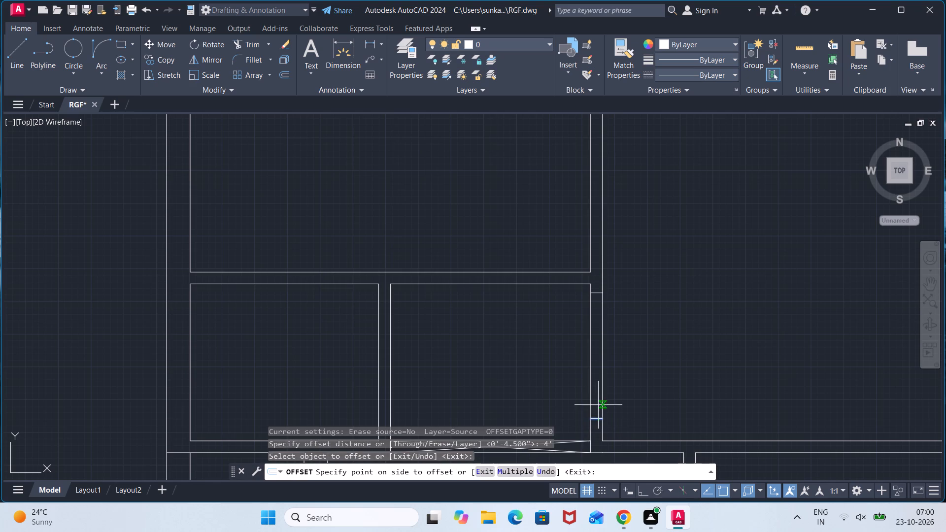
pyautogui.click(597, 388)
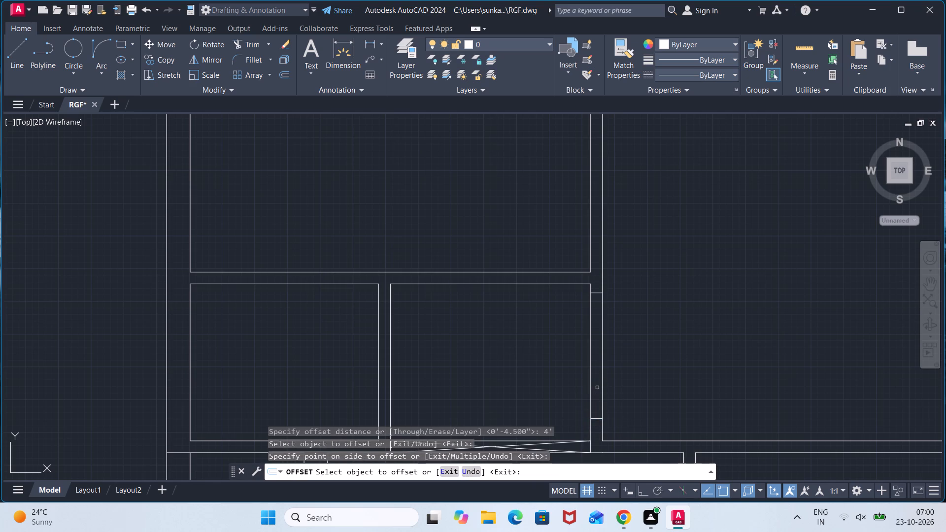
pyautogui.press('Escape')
# Draw a short jamb line across the room's top horizontal wall, close to its right corner.
pyautogui.press('l')
pyautogui.press('Return')
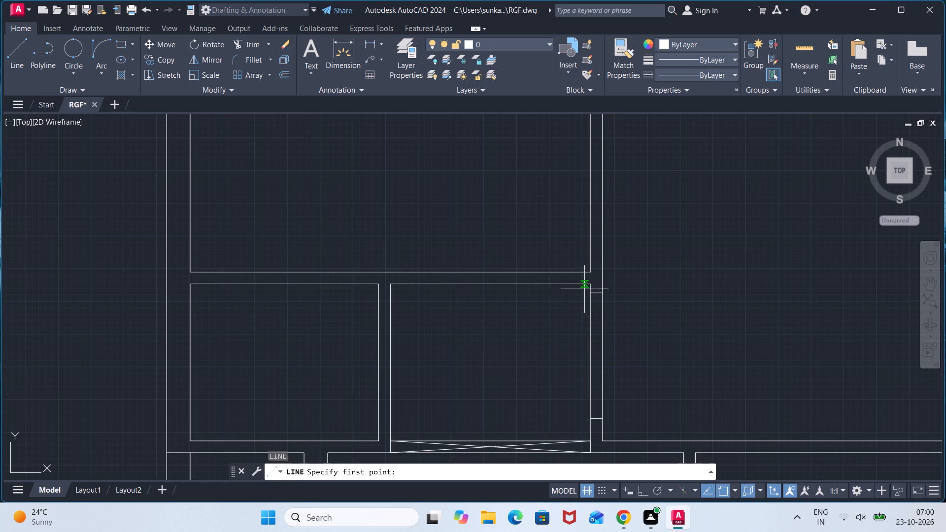
pyautogui.click(573, 285)
pyautogui.click(573, 274)
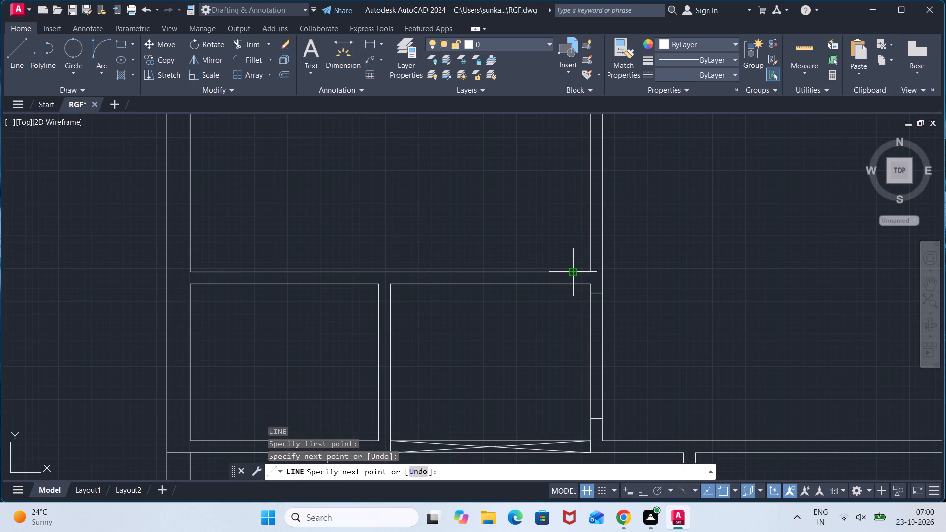
pyautogui.press('Escape')
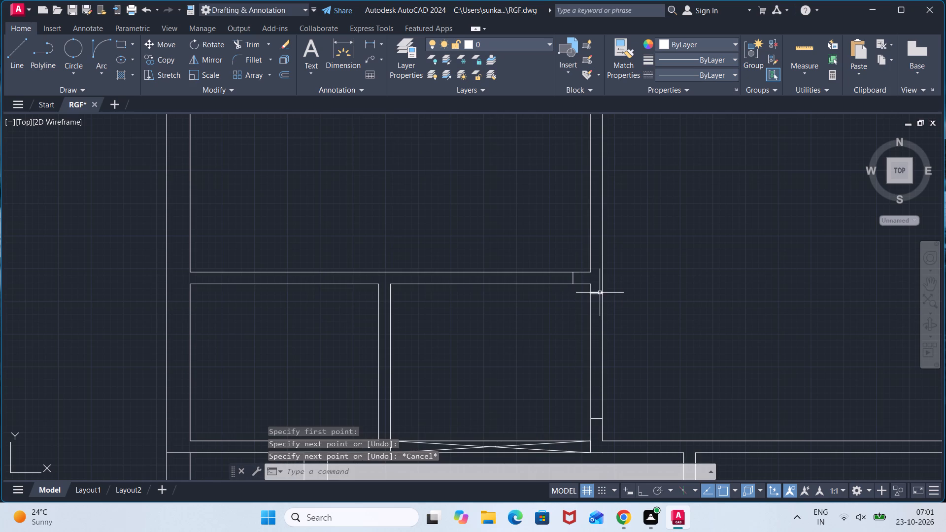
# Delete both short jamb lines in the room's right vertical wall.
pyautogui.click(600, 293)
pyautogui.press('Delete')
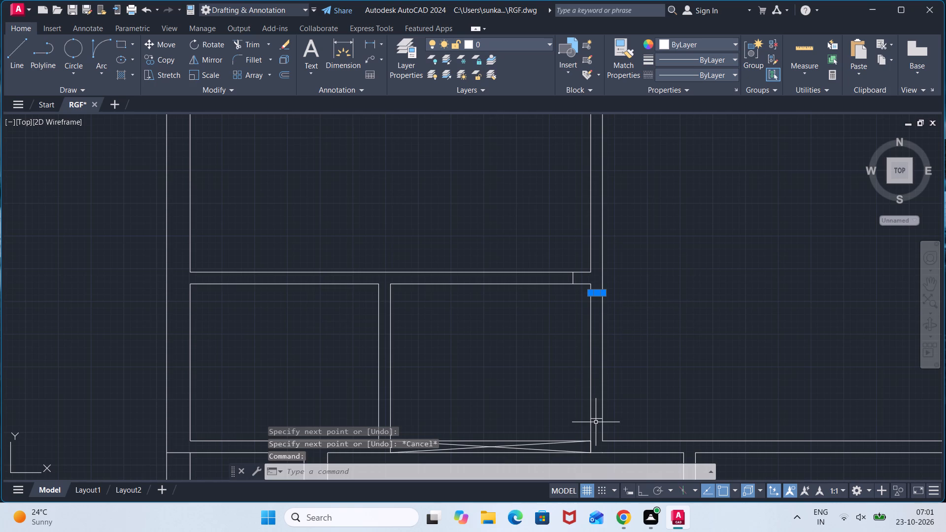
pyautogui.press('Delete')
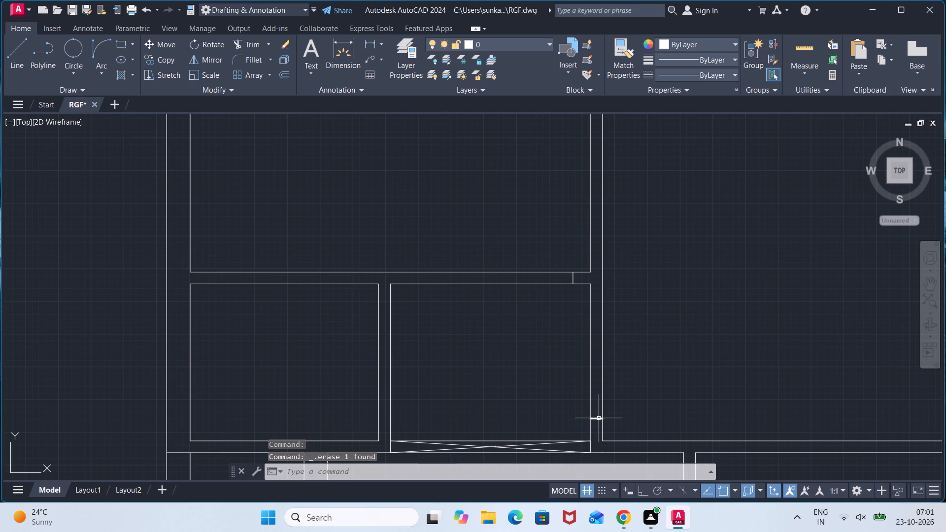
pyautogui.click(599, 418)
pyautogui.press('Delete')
# Draw a short jamb line across the right vertical wall, just above the room's lower right corner.
pyautogui.press('l')
pyautogui.press('Return')
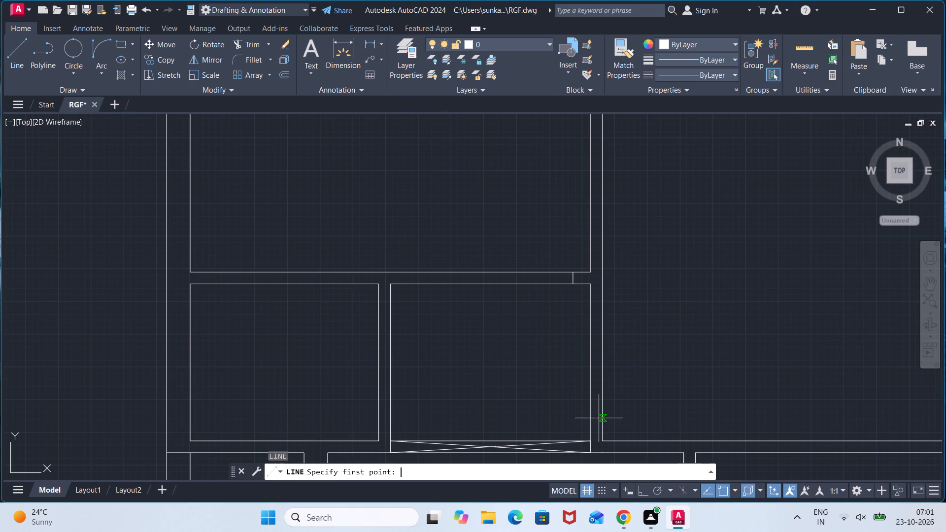
pyautogui.click(599, 429)
pyautogui.click(591, 428)
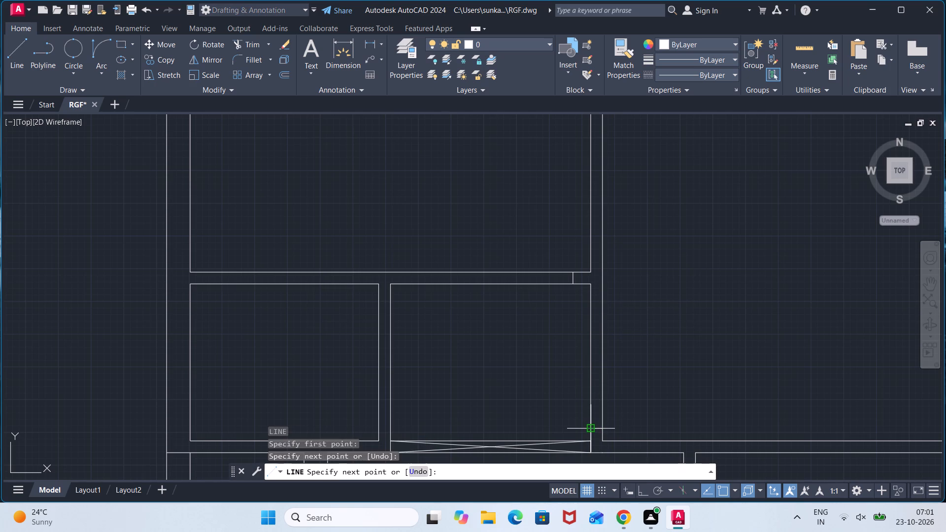
pyautogui.press('Escape')
# Offset the vertical wall's jamb line 4' upward and the top wall's jamb line 4' to the left.
pyautogui.press('o')
pyautogui.press('Return')
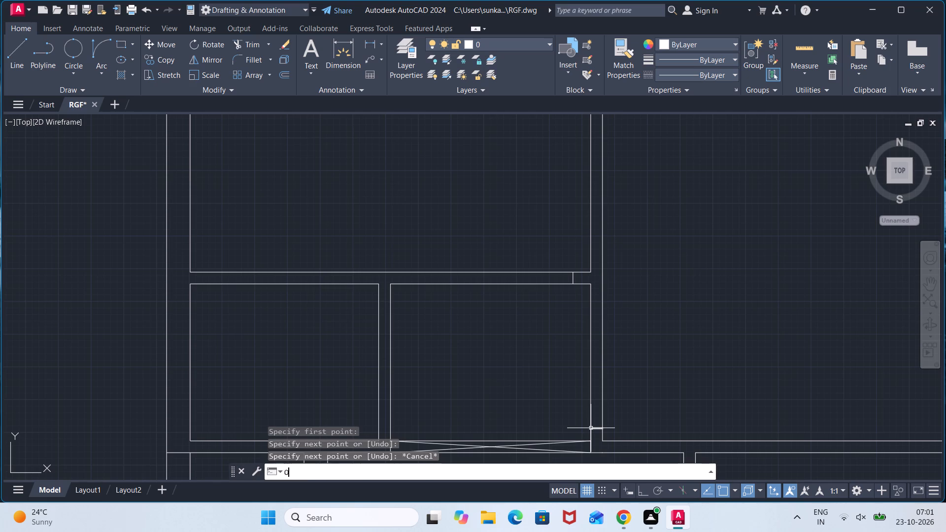
pyautogui.press('Return')
pyautogui.click(594, 428)
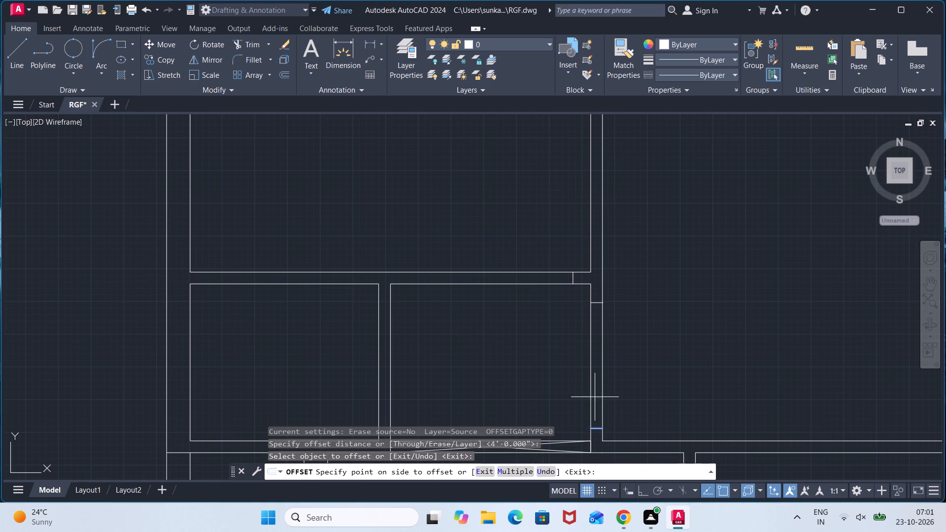
pyautogui.click(595, 396)
pyautogui.click(574, 280)
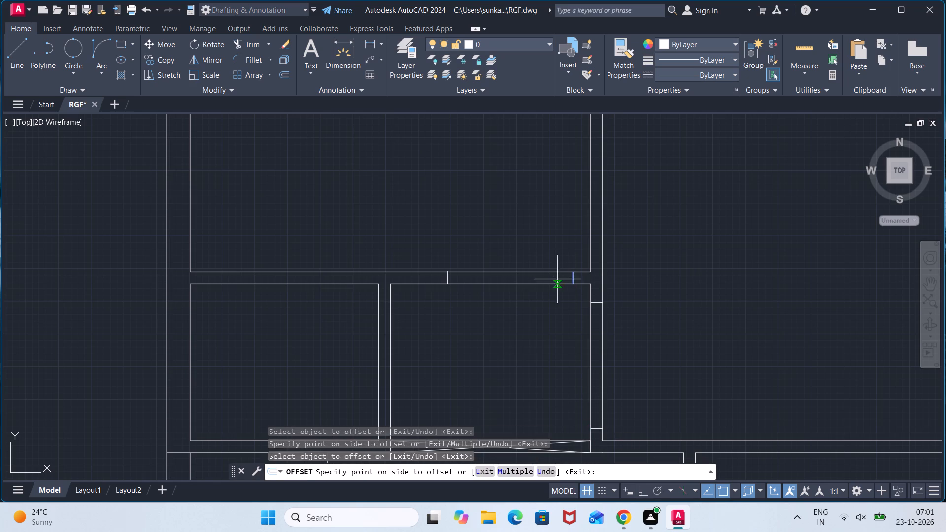
pyautogui.click(537, 275)
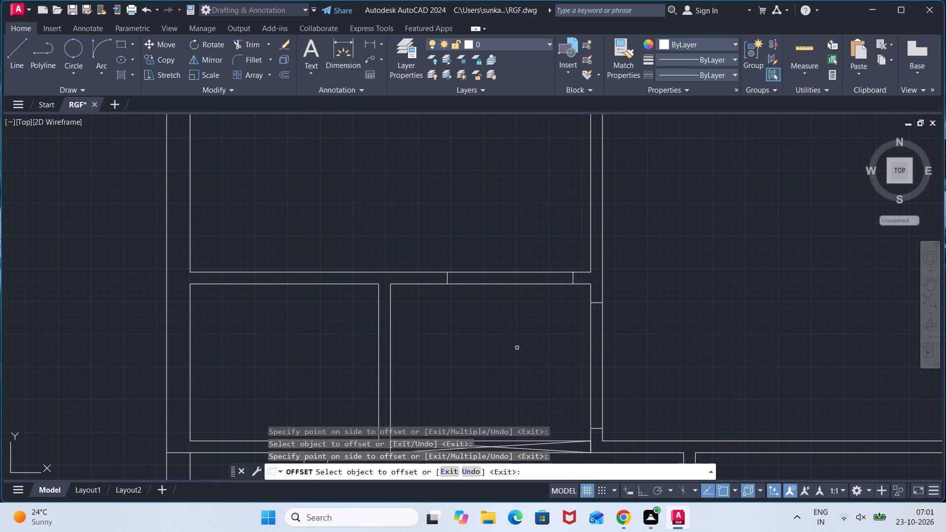
pyautogui.press('Escape')
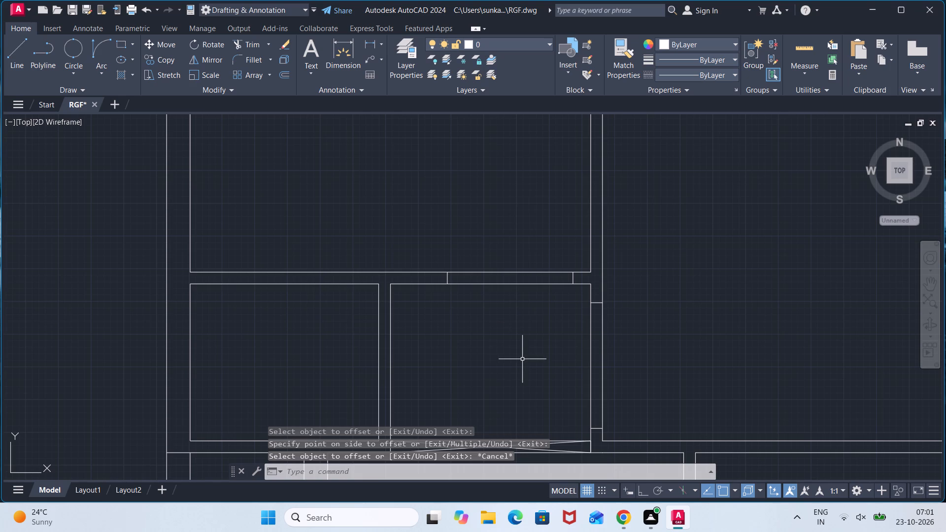
# Trim the wall lines between each pair of jamb lines to open the top wall and the right wall.
pyautogui.write('TR')
pyautogui.press('Return')
pyautogui.moveTo(528, 302); pyautogui.dragTo(528, 294)
pyautogui.click(531, 236)
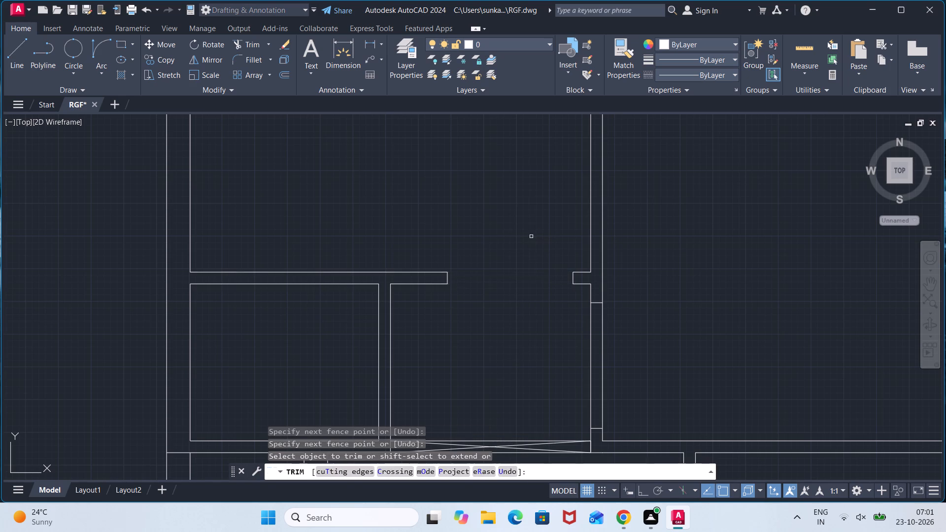
pyautogui.click(559, 357)
pyautogui.click(638, 361)
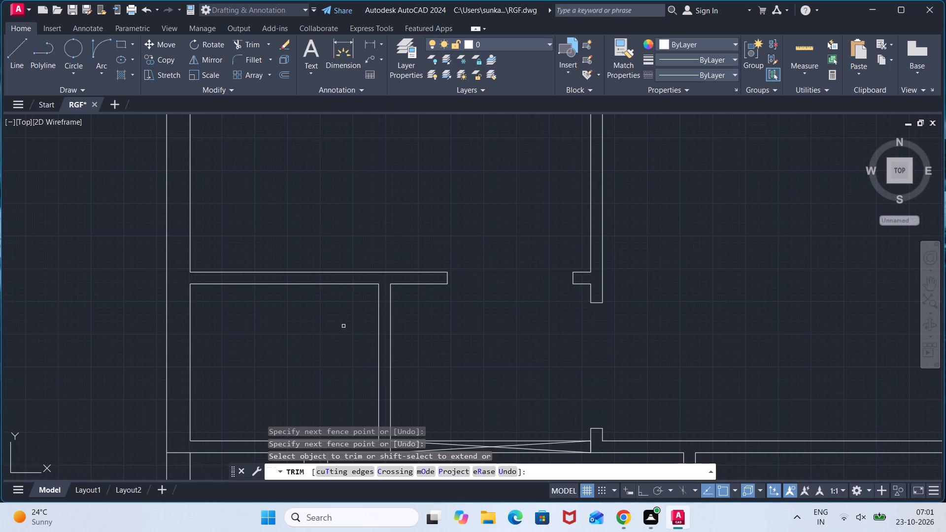
# Draw a short jamb line across the horizontal wall above the small lower-left room, near that room's right end.
pyautogui.press('Escape')
pyautogui.press('l')
pyautogui.press('Return')
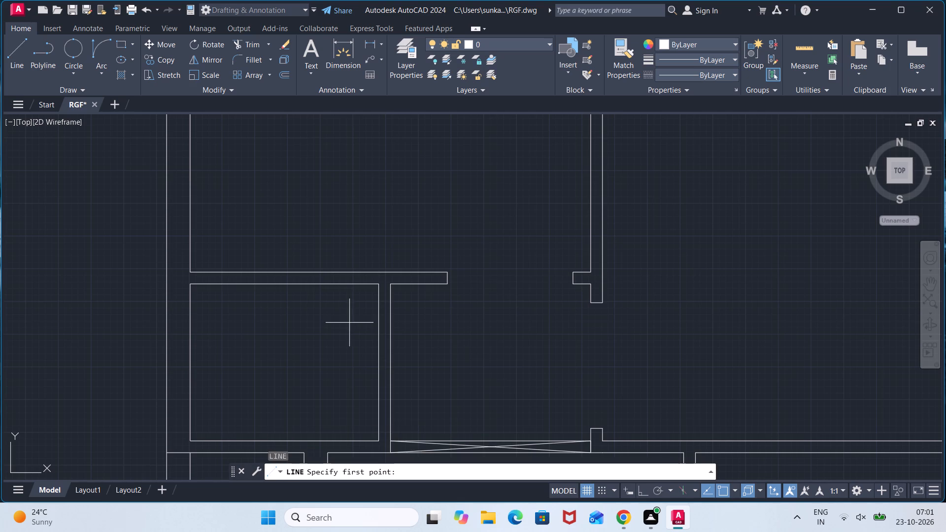
pyautogui.click(352, 271)
pyautogui.click(350, 284)
pyautogui.press('Escape')
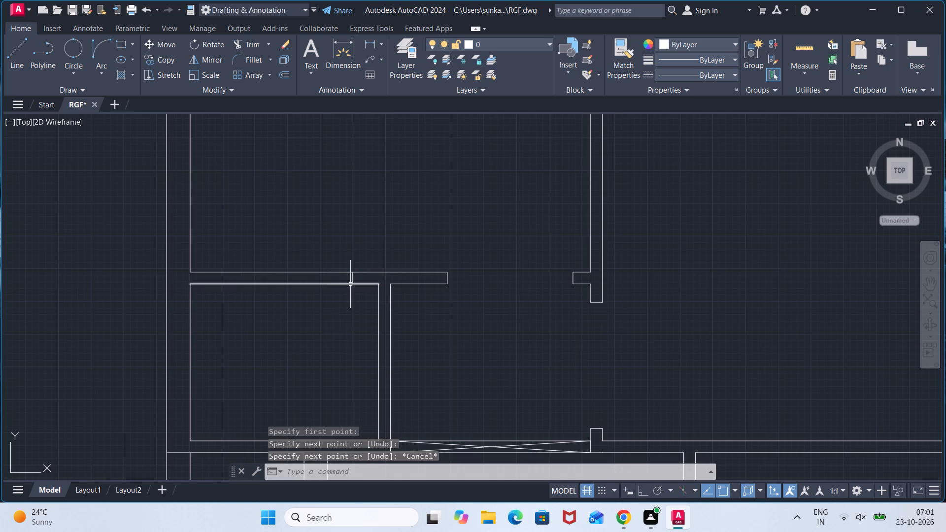
# Offset the new jamb line 2'6" to the left along the wall to mark the door opening.
pyautogui.press('o')
pyautogui.press('Return')
pyautogui.write("2'6")
pyautogui.hotkey('shift', '"')
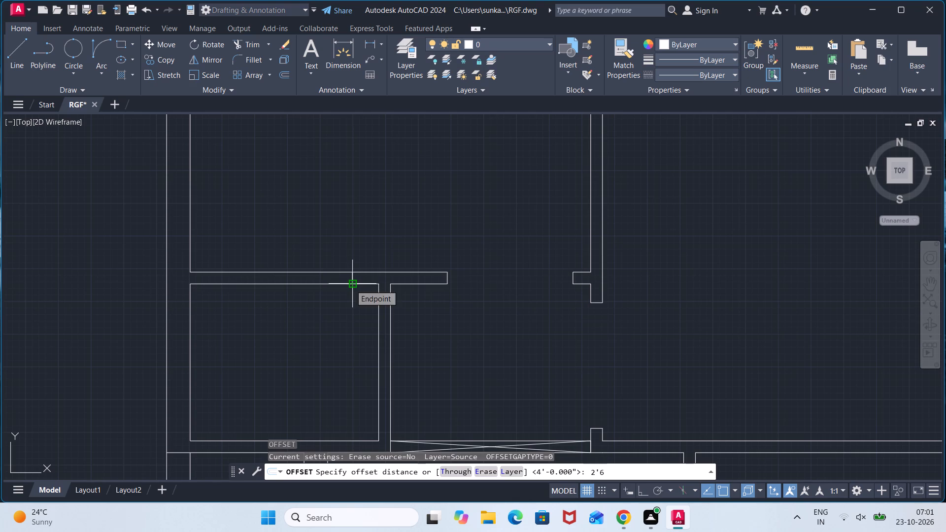
pyautogui.press('Return')
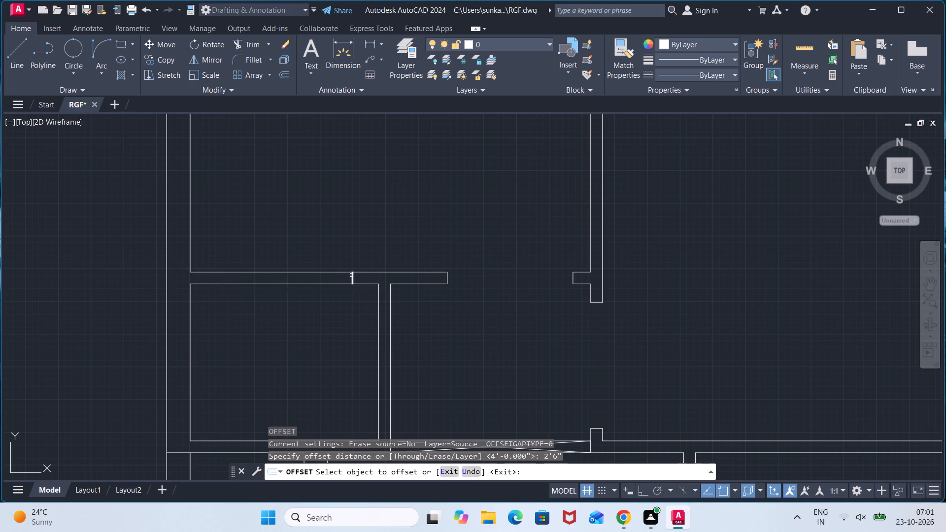
pyautogui.click(351, 275)
pyautogui.click(331, 275)
pyautogui.press('Escape')
# Trim both wall lines between the two jamb lines to open the doorway into the small lower-left room.
pyautogui.write('TR')
pyautogui.press('Return')
pyautogui.click(324, 290)
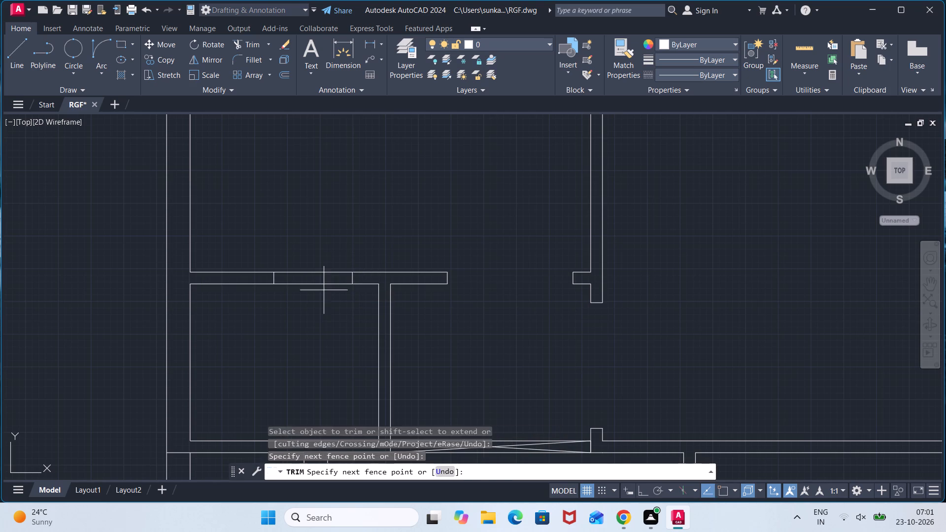
pyautogui.click(327, 256)
# Draw a short line across the wall below the left of the two upper small rooms, near the room's right corner.
pyautogui.scroll(-2, 515, 361)
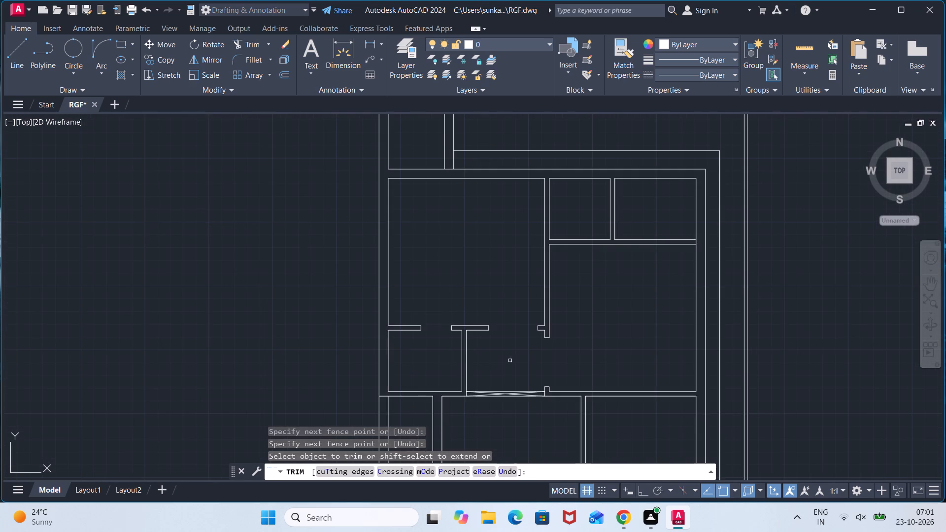
pyautogui.moveTo(510, 361); pyautogui.dragTo(412, 373, button='middle')
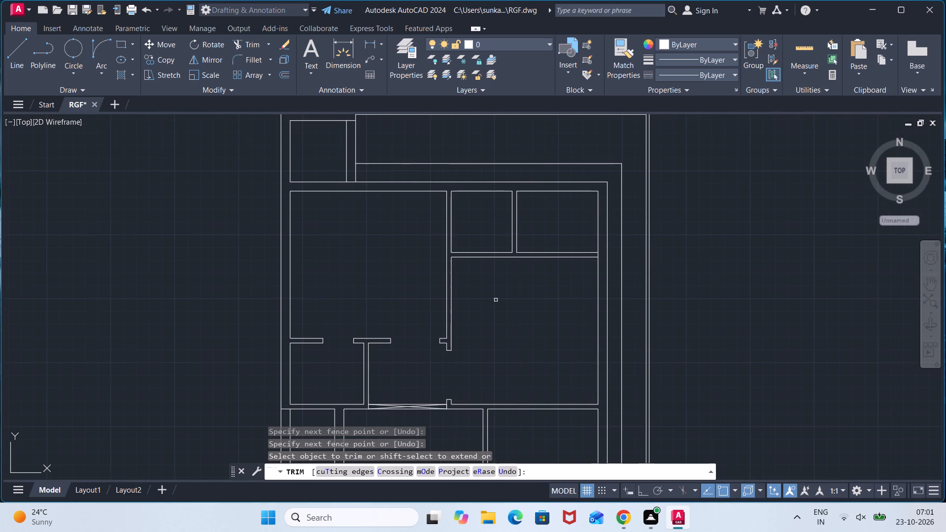
pyautogui.moveTo(496, 300); pyautogui.dragTo(502, 360, button='middle')
pyautogui.scroll(2, 493, 339)
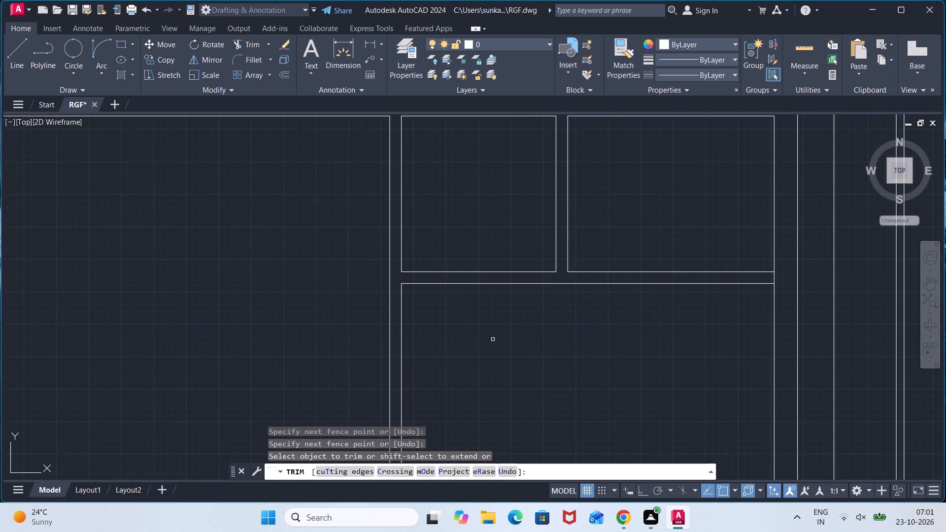
pyautogui.press('Escape')
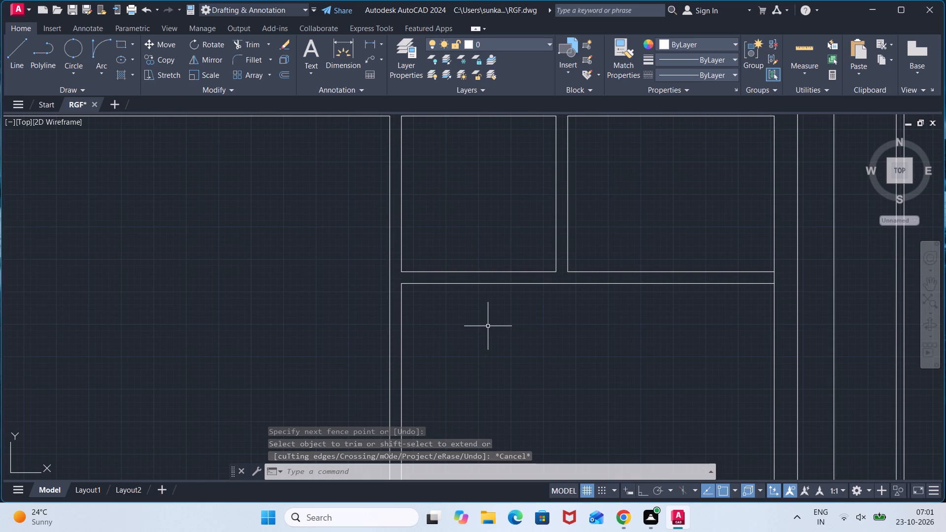
pyautogui.press('l')
pyautogui.press('Return')
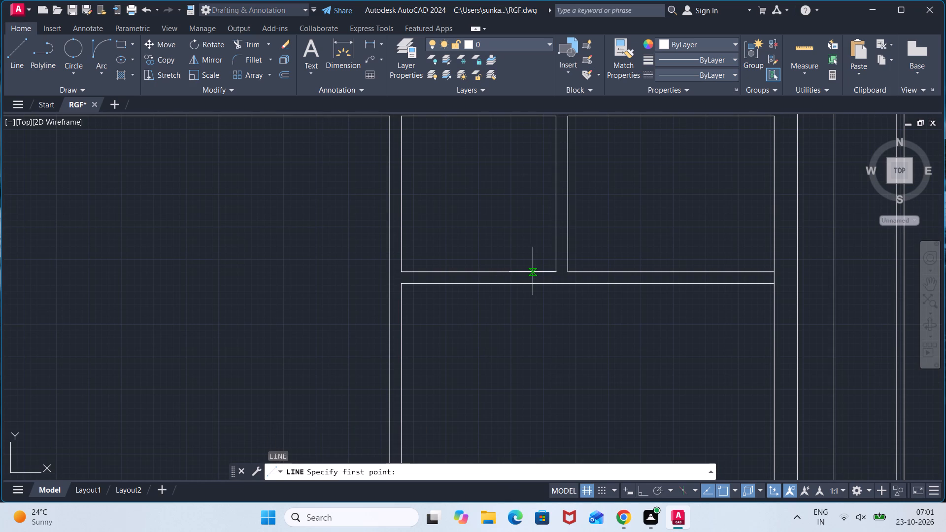
pyautogui.click(533, 271)
pyautogui.click(533, 282)
pyautogui.press('Escape')
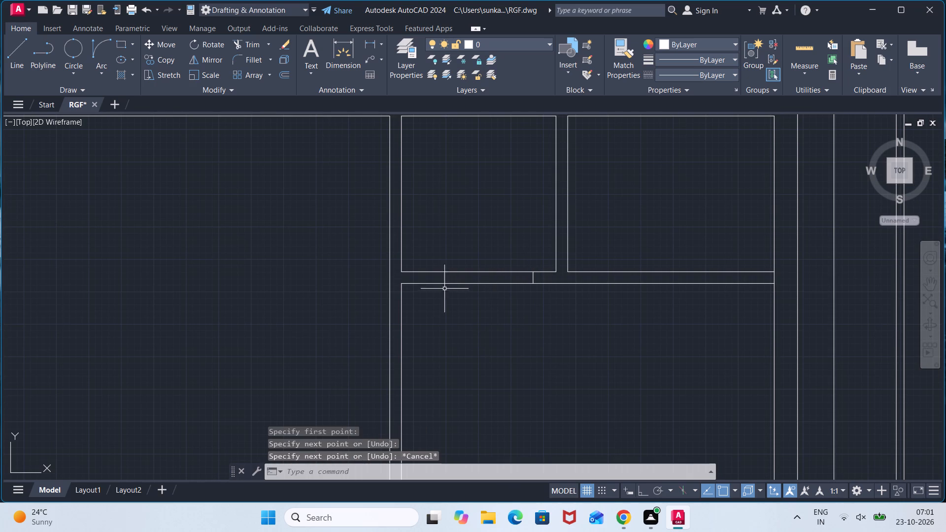
# Stretch the small room's left wall line down to the corner of the lower wall line.
pyautogui.click(402, 257)
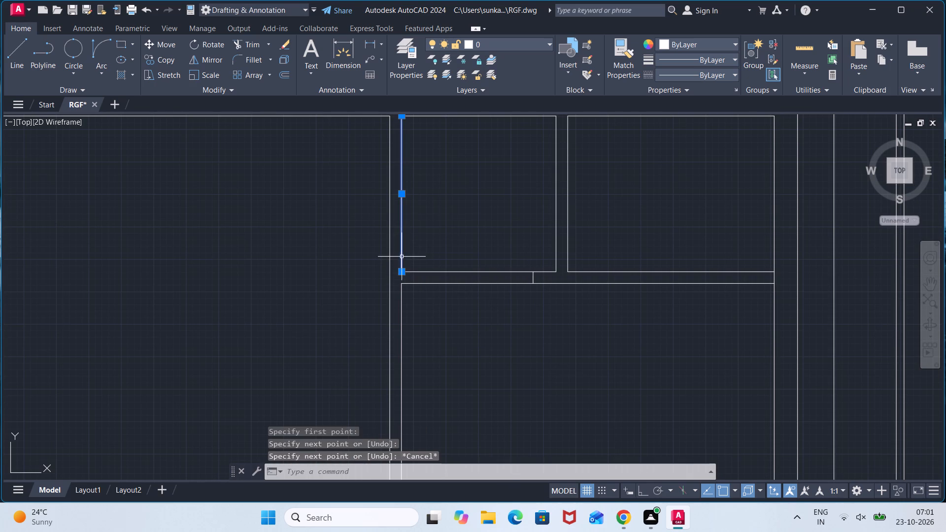
pyautogui.click(400, 274)
pyautogui.click(399, 286)
pyautogui.press('Escape')
pyautogui.press('Escape')
pyautogui.press('Escape')
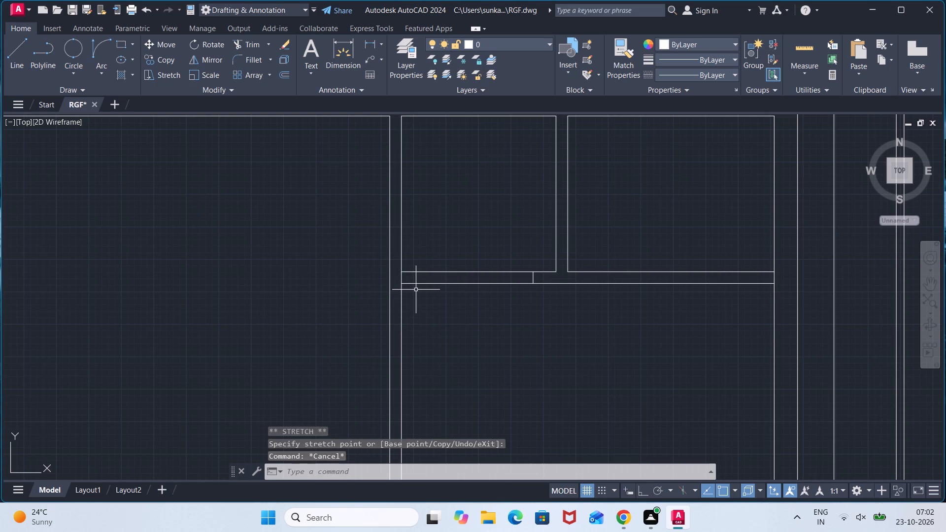
# Draw crossing diagonal lines through the enclosed wall segment below the left upper small room.
pyautogui.press('l')
pyautogui.press('Return')
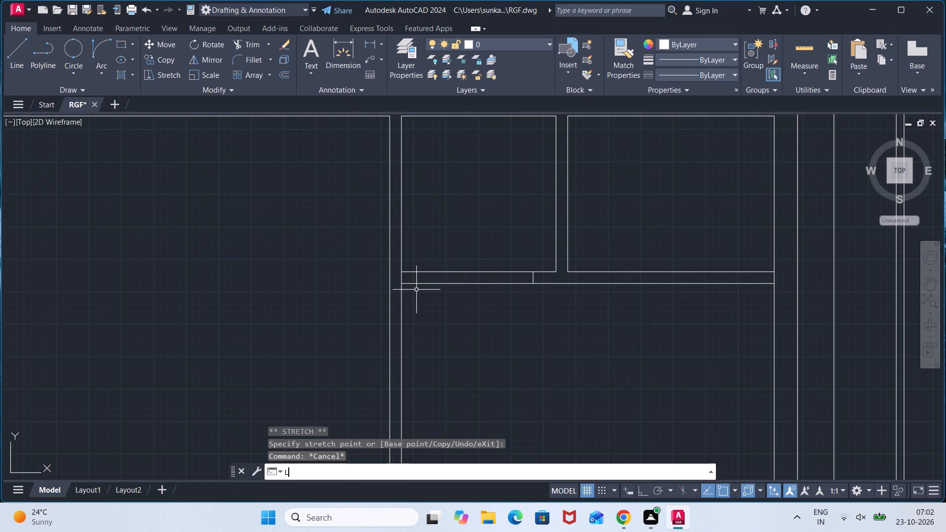
pyautogui.click(404, 286)
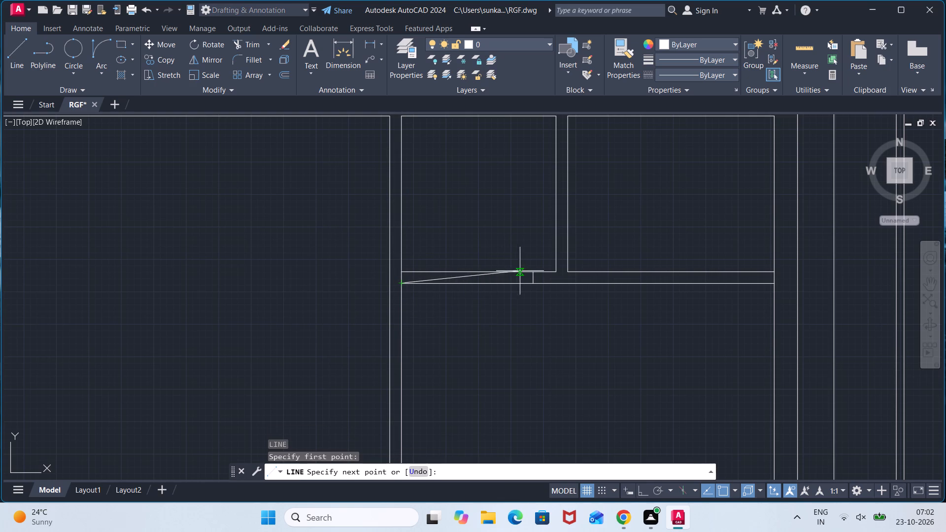
pyautogui.click(531, 272)
pyautogui.click(532, 284)
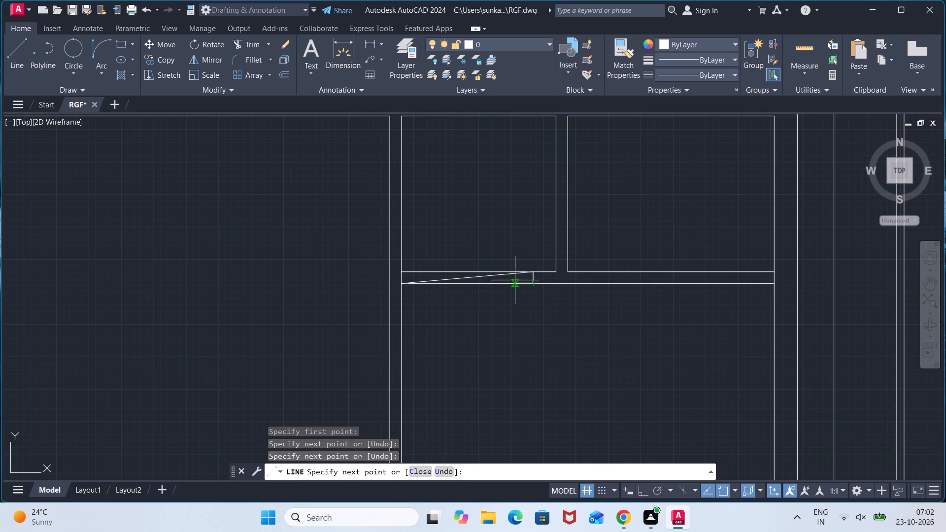
pyautogui.click(401, 274)
pyautogui.press('Escape')
pyautogui.press('Escape')
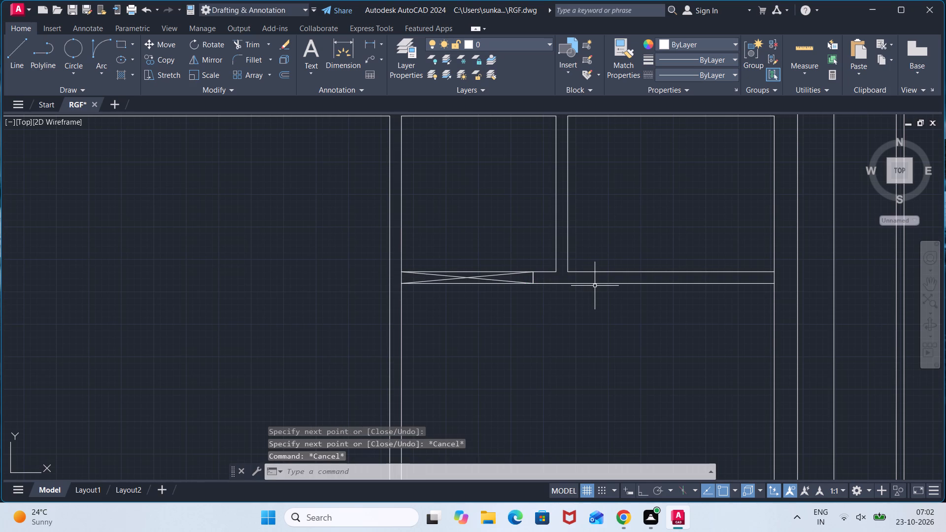
# Draw a horizontal line across the left upper small room and crossing diagonals in the rectangle above it.
pyautogui.press('l')
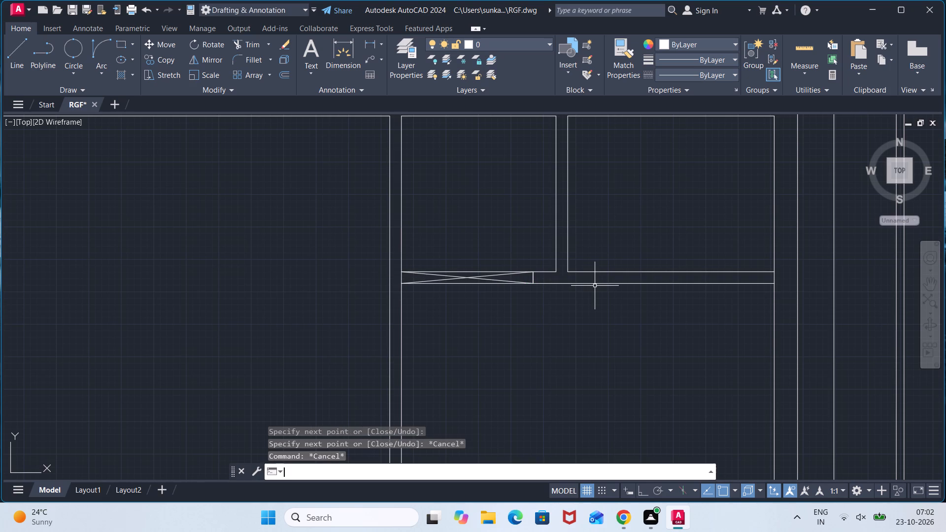
pyautogui.press('Return')
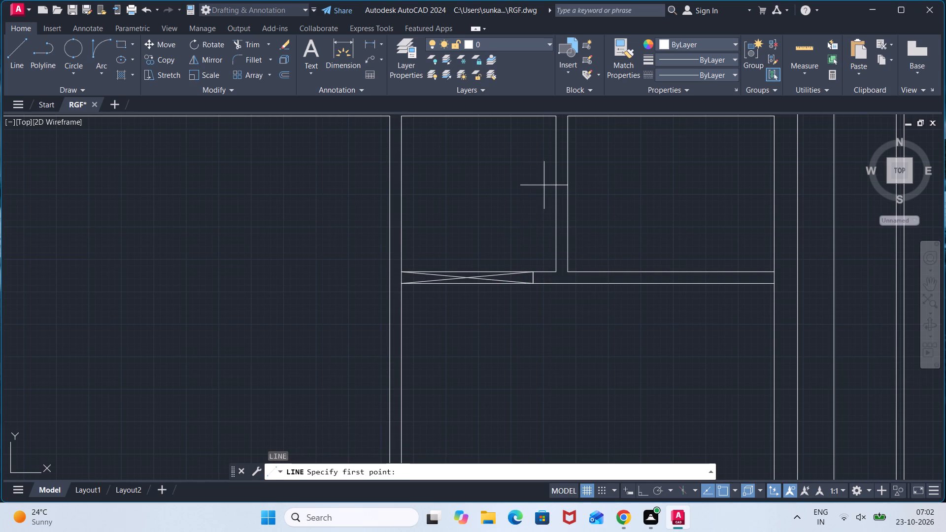
pyautogui.moveTo(544, 185); pyautogui.dragTo(547, 254, button='middle')
pyautogui.click(558, 246)
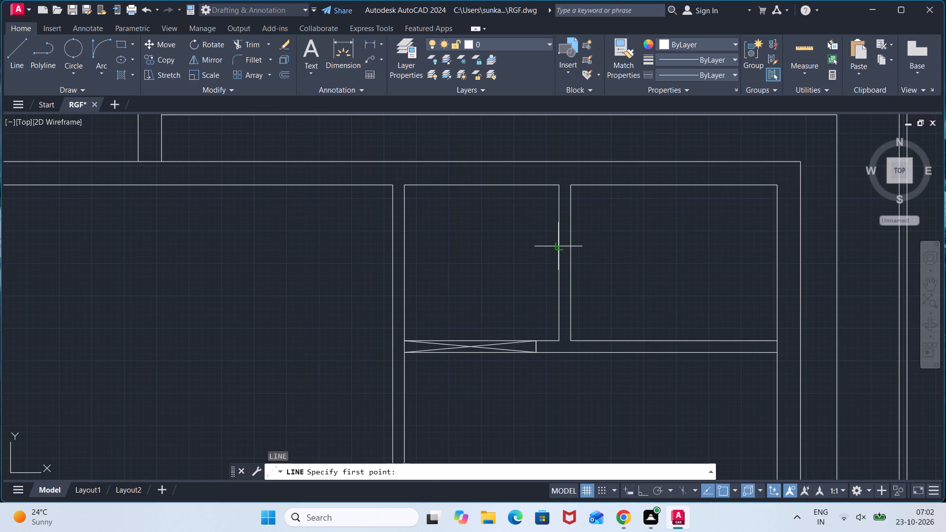
pyautogui.click(407, 244)
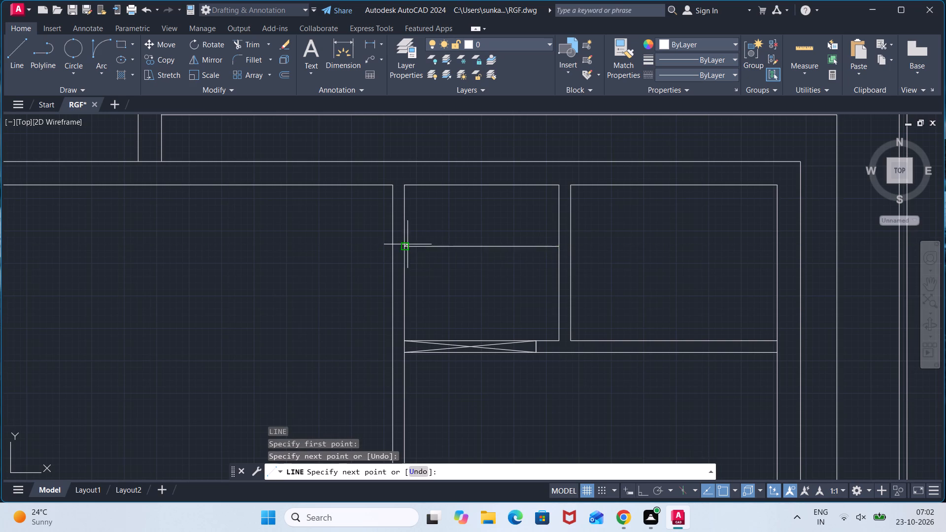
pyautogui.click(559, 188)
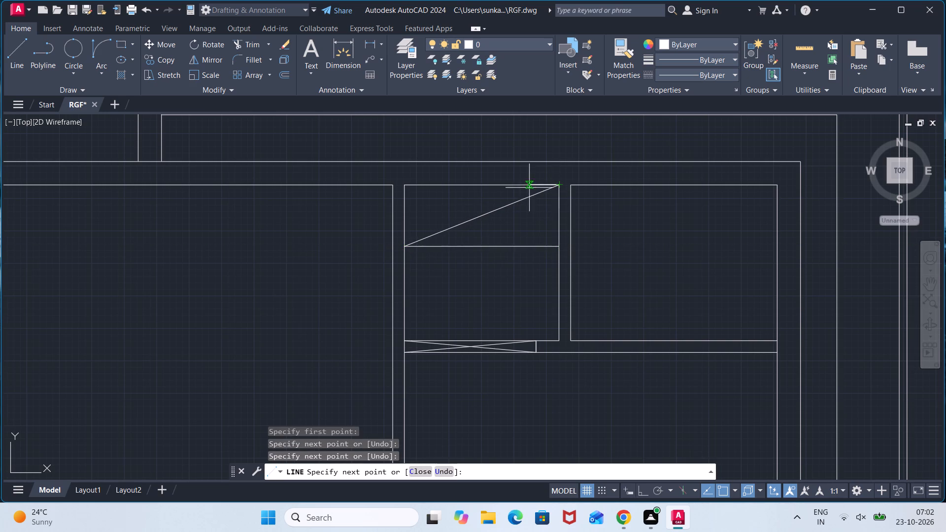
pyautogui.click(405, 186)
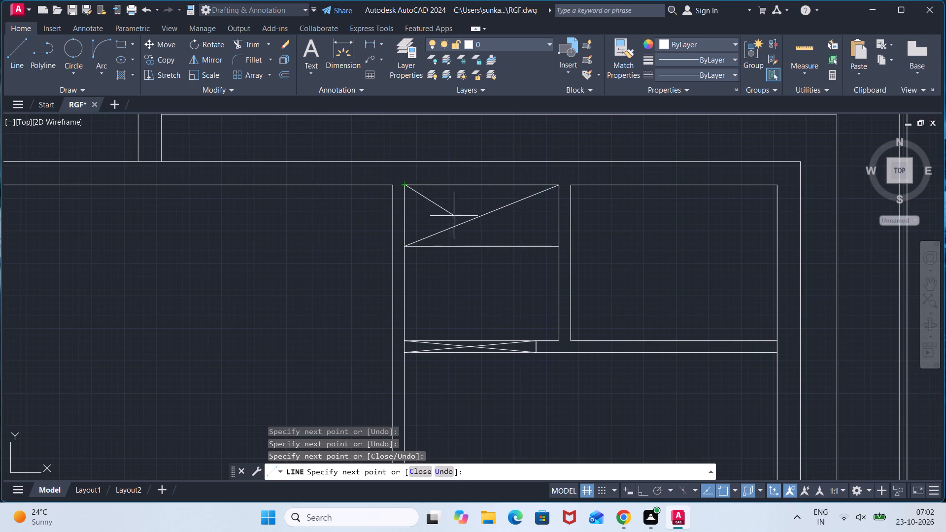
pyautogui.click(560, 247)
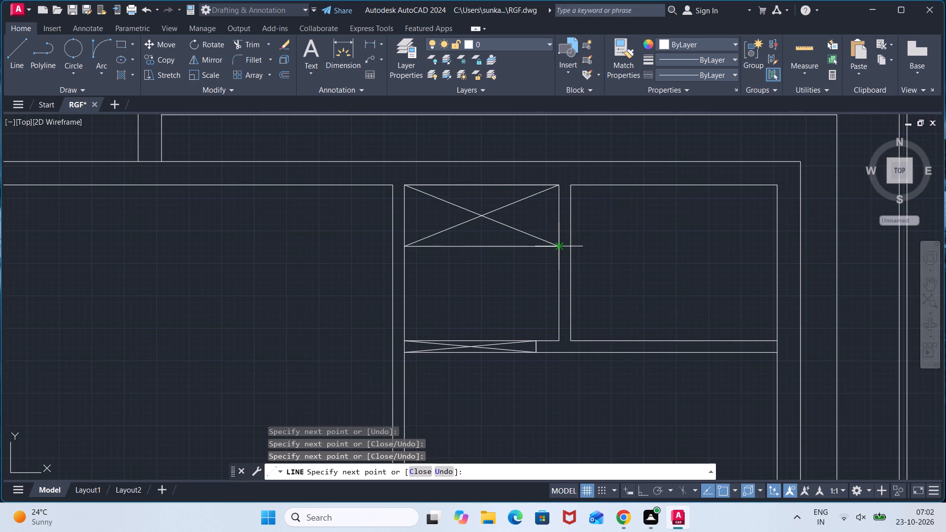
pyautogui.press('Escape')
# Draw a short jamb line across the wall between the two upper small rooms, near its lower end.
pyautogui.scroll(-1, 690, 241)
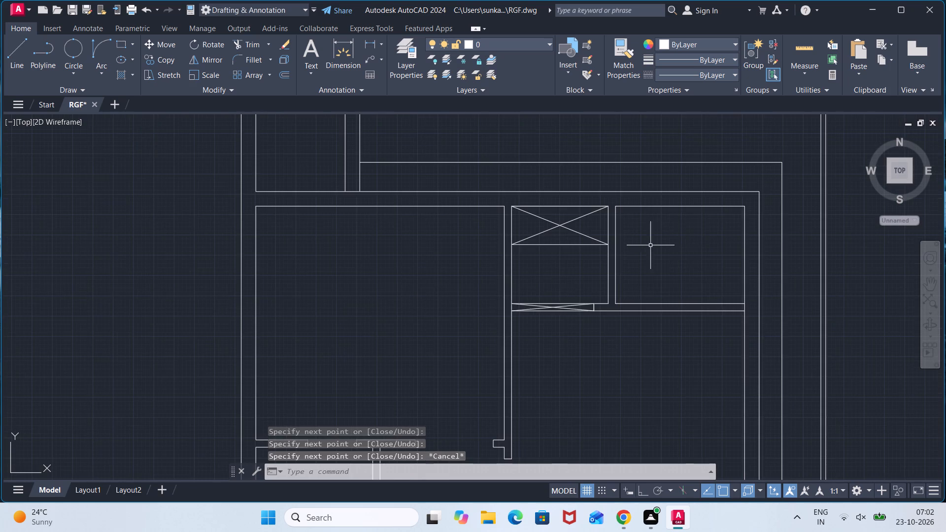
pyautogui.scroll(2, 618, 261)
pyautogui.press('l')
pyautogui.press('Return')
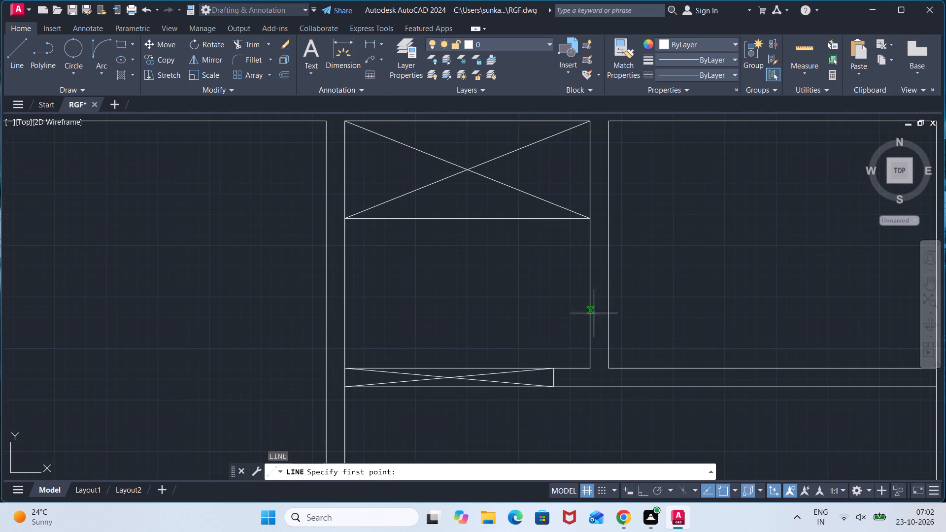
pyautogui.click(590, 348)
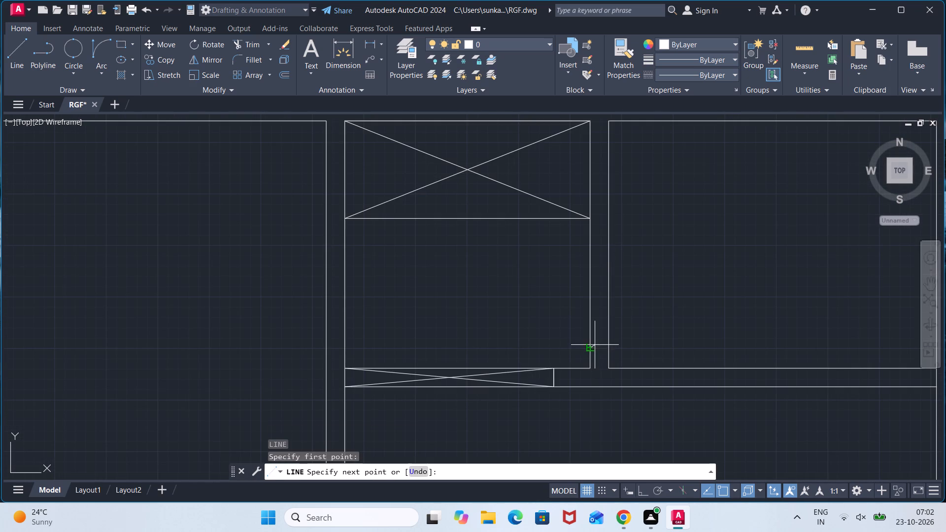
pyautogui.click(611, 349)
pyautogui.press('Escape')
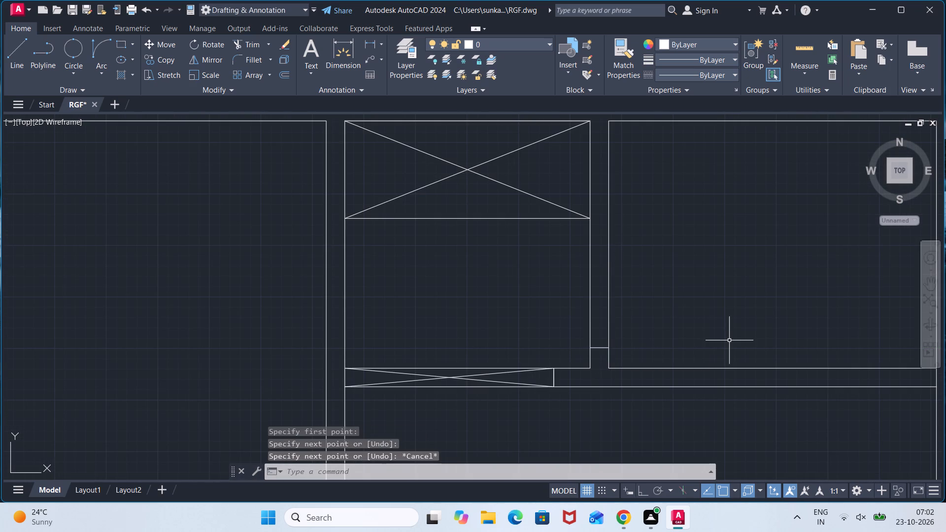
# Offset that jamb line 2'6" upward along the wall between the two small rooms.
pyautogui.press('o')
pyautogui.press('Return')
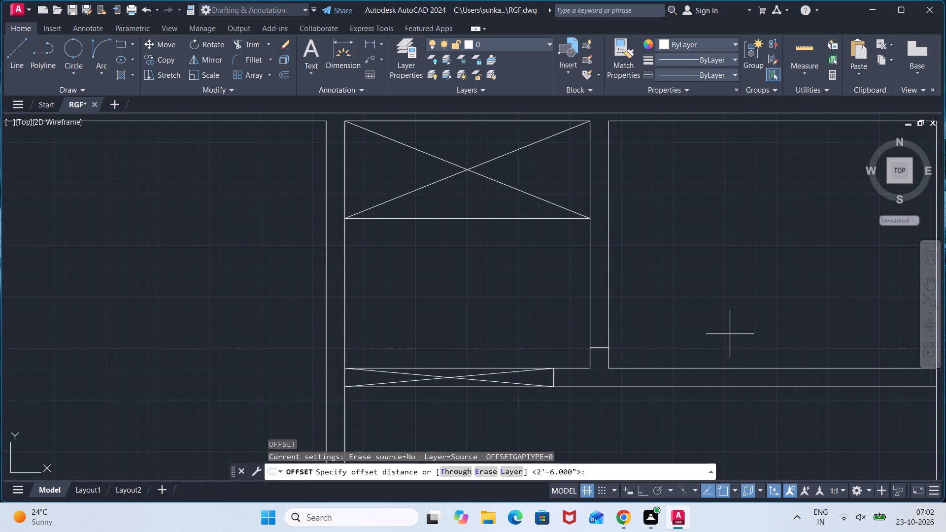
pyautogui.press('Return')
pyautogui.click(602, 347)
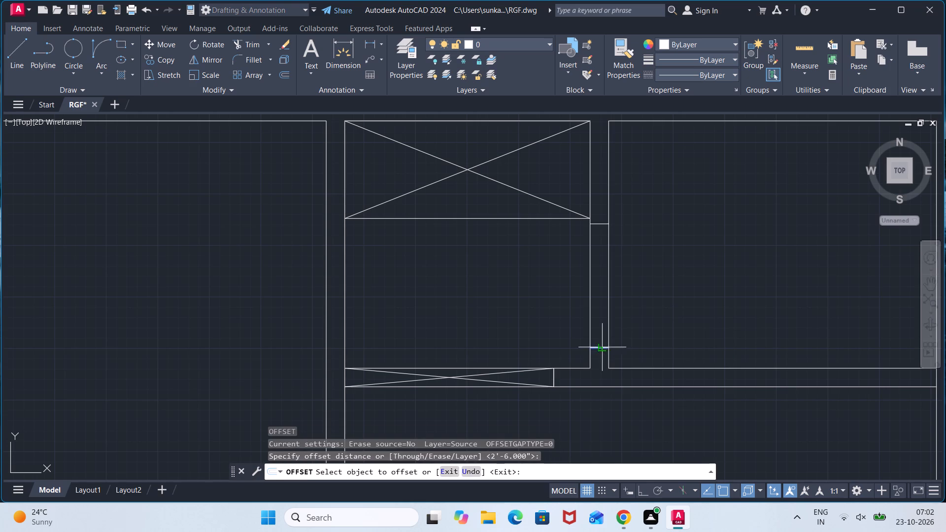
pyautogui.click(600, 327)
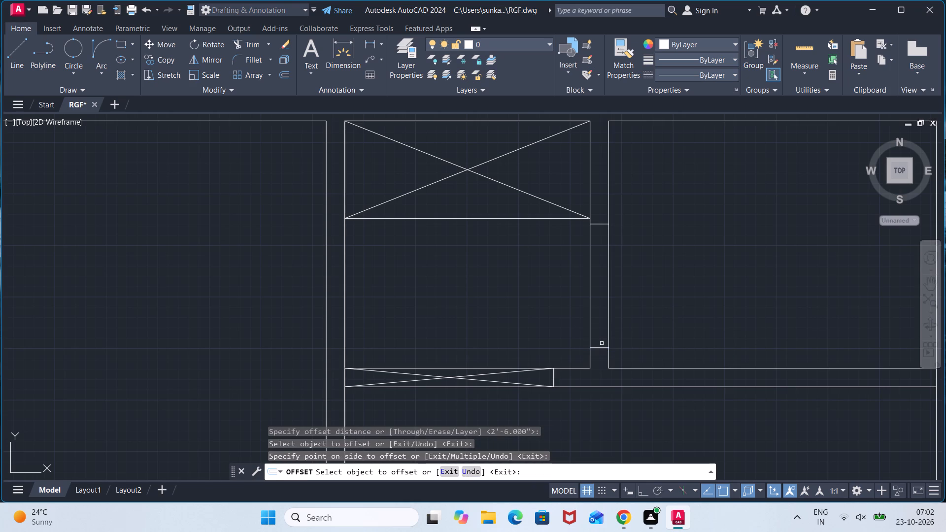
pyautogui.press('Escape')
# Delete the lower jamb line in the wall between the two upper small rooms.
pyautogui.click(602, 344)
pyautogui.click(599, 363)
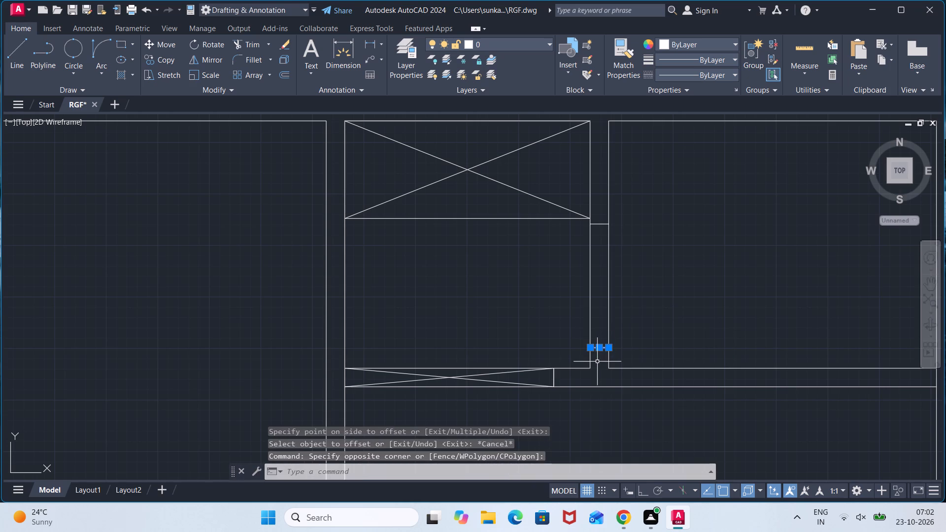
pyautogui.press('Delete')
# Draw a replacement jamb line across the same wall, closer to its lower end.
pyautogui.press('l')
pyautogui.press('Return')
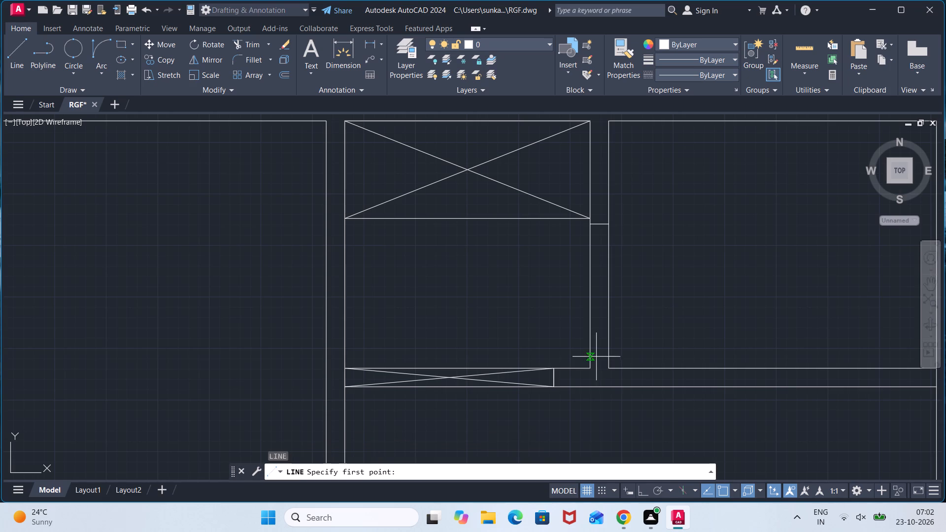
pyautogui.click(593, 358)
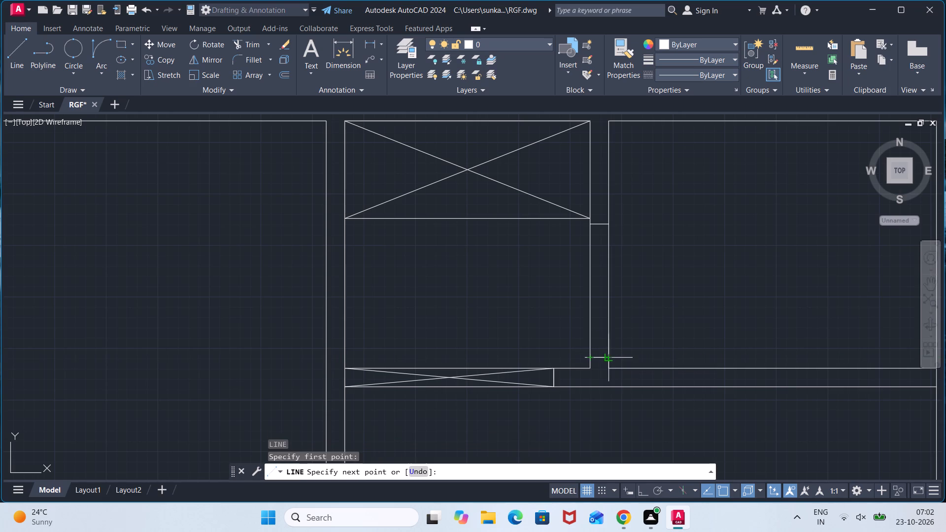
pyautogui.click(611, 355)
pyautogui.press('Escape')
# Delete the old upper jamb line in the wall between the two upper small rooms.
pyautogui.click(601, 222)
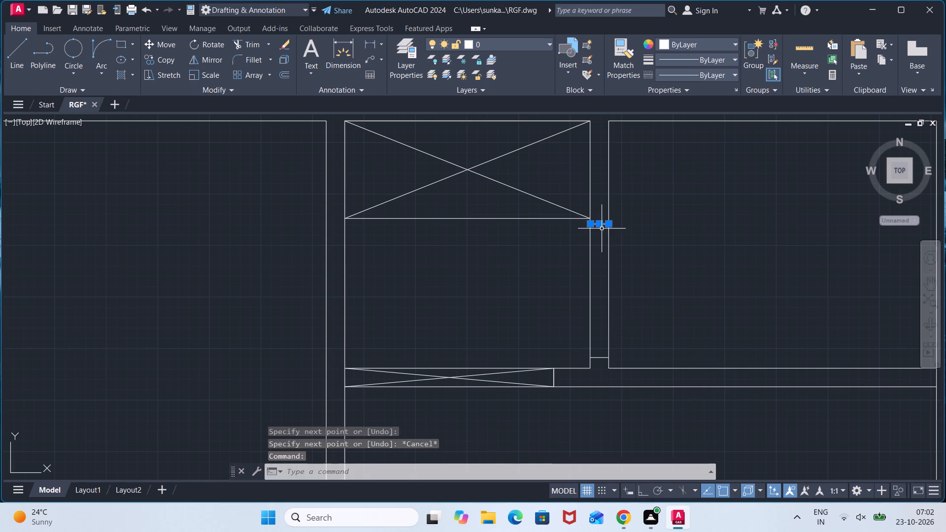
pyautogui.press('Delete')
# Offset the remaining lower jamb line 2'6" upward along the wall between the two upper small rooms.
pyautogui.press('o')
pyautogui.press('Return')
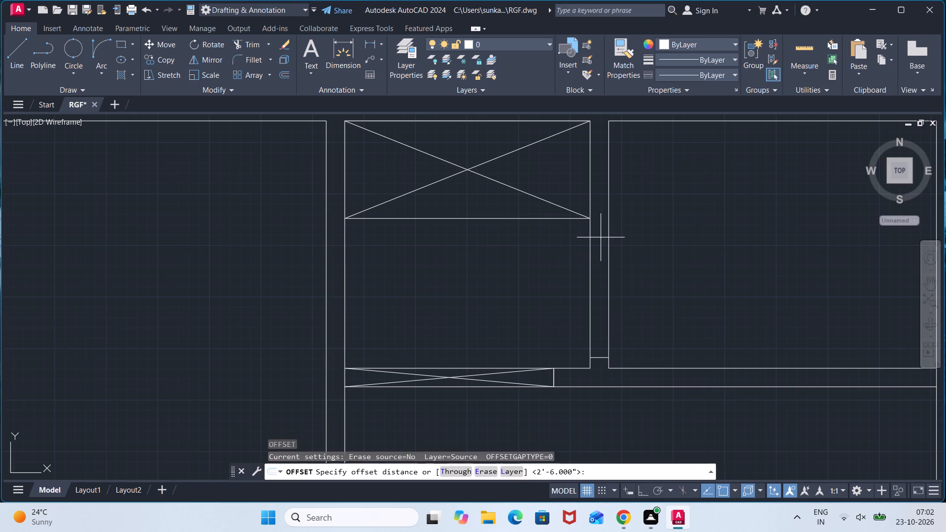
pyautogui.press('Return')
pyautogui.click(601, 357)
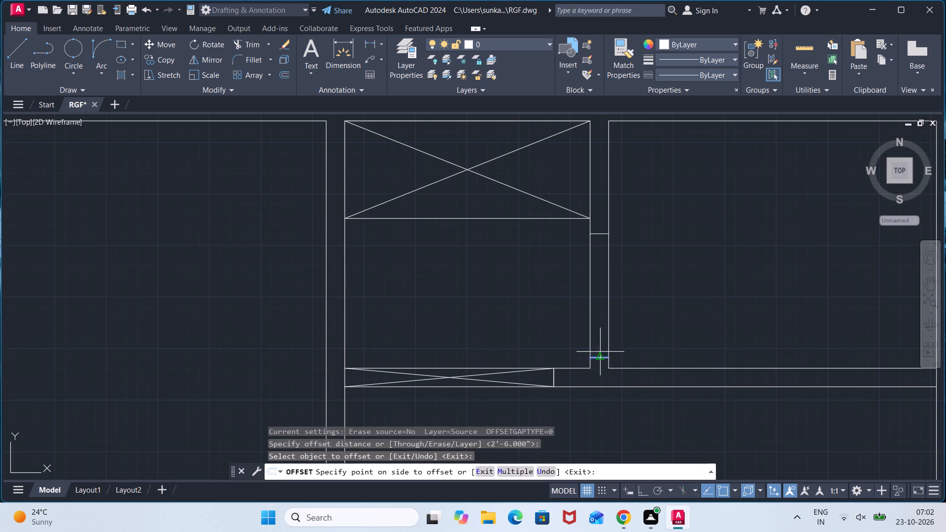
pyautogui.click(600, 332)
pyautogui.press('Escape')
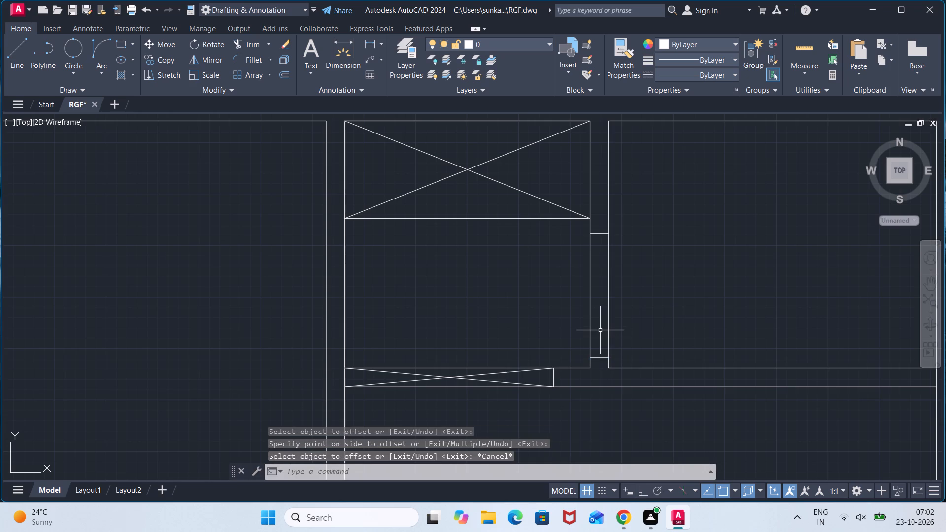
# Trim both wall lines between the two jamb lines to open the doorway between the upper small rooms.
pyautogui.write('TR')
pyautogui.press('Return')
pyautogui.click(644, 293)
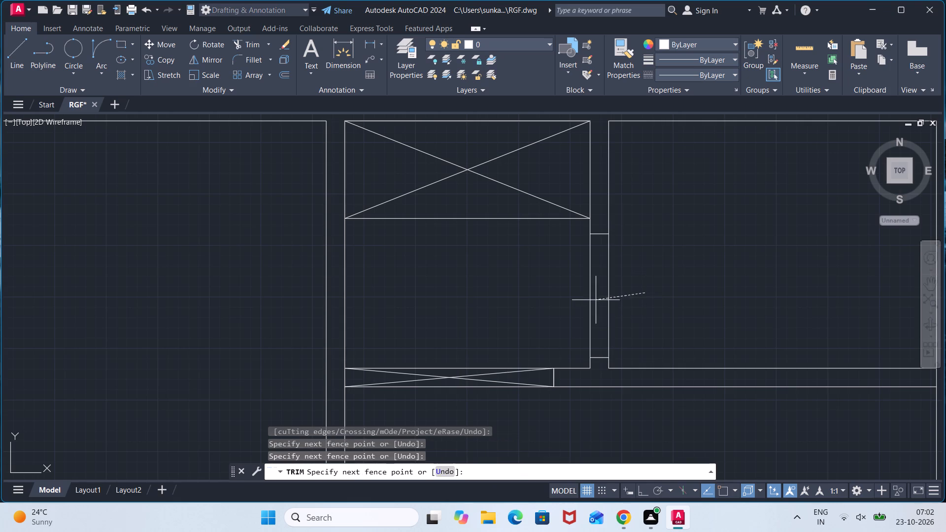
pyautogui.click(577, 302)
pyautogui.scroll(-3, 715, 293)
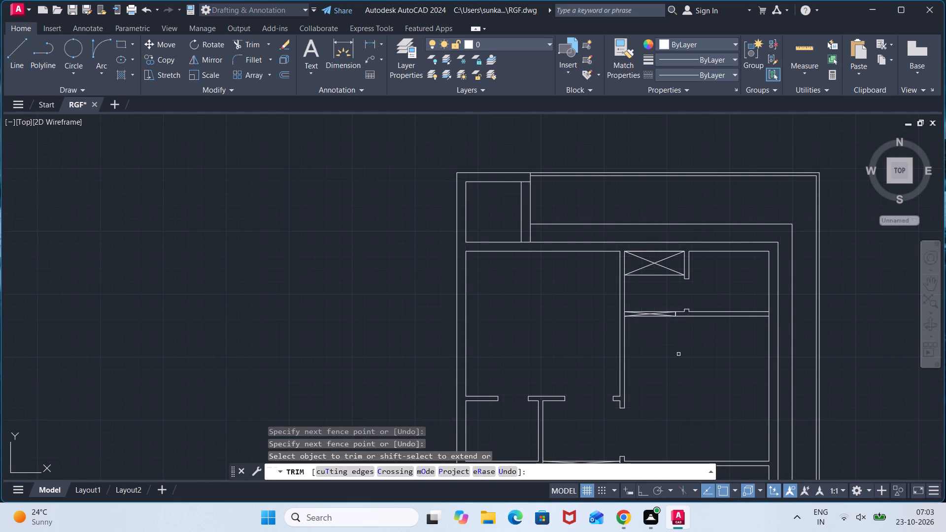
pyautogui.moveTo(678, 354); pyautogui.dragTo(665, 249, button='middle')
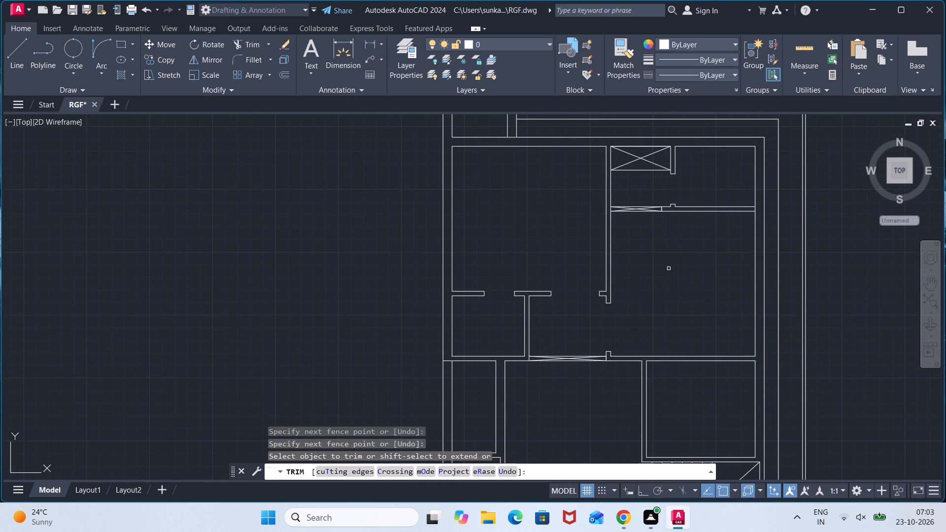
pyautogui.press('Escape')
# Draw a short jamb line across the west wall of the room above the staircase, just below its upper corner.
pyautogui.moveTo(579, 385); pyautogui.dragTo(576, 318, button='middle')
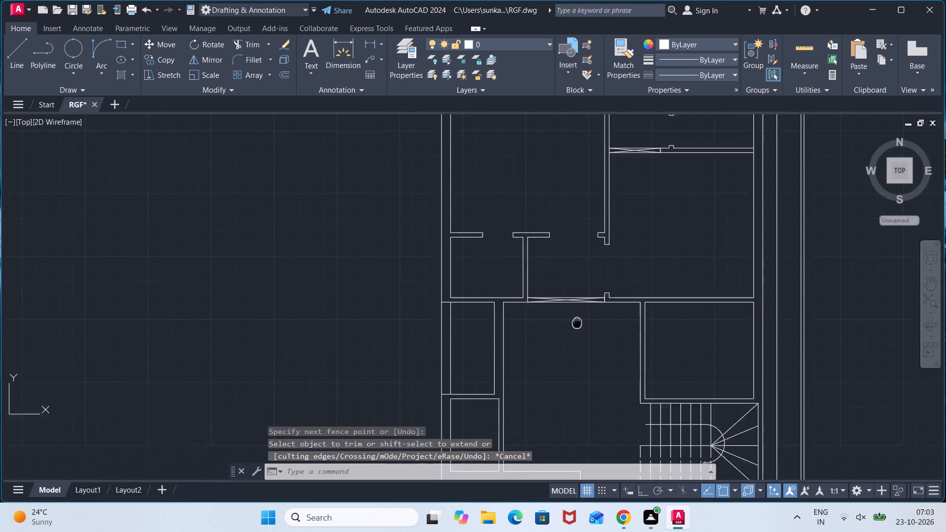
pyautogui.moveTo(576, 318); pyautogui.dragTo(565, 252, button='middle')
pyautogui.scroll(2, 634, 258)
pyautogui.press('l')
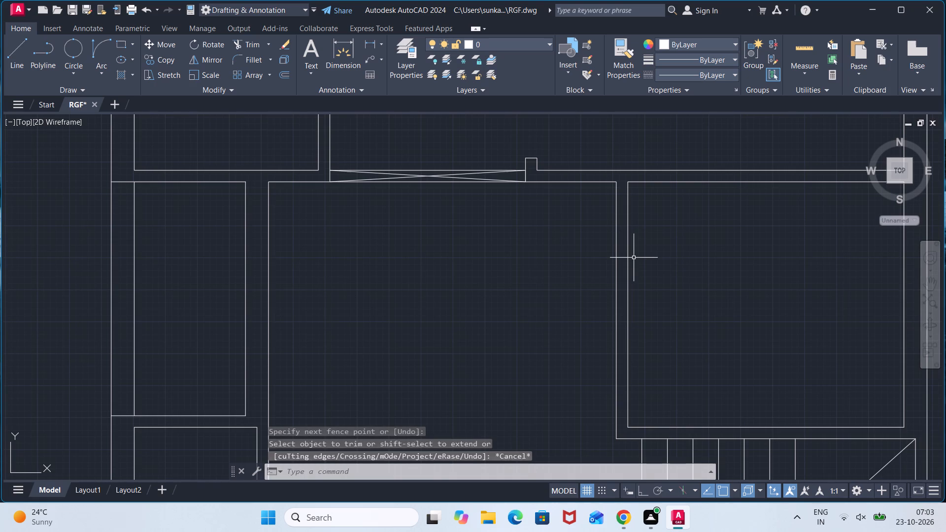
pyautogui.press('Return')
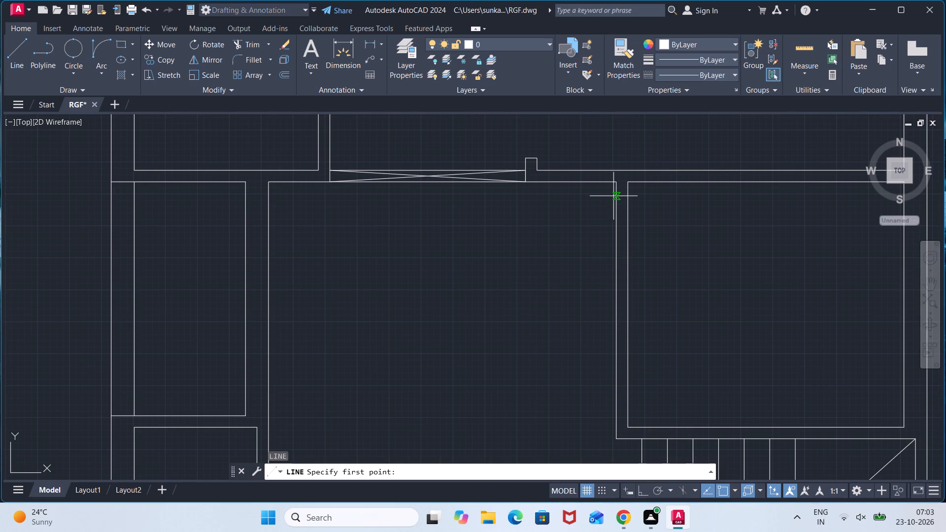
pyautogui.click(615, 204)
pyautogui.click(626, 205)
pyautogui.press('Escape')
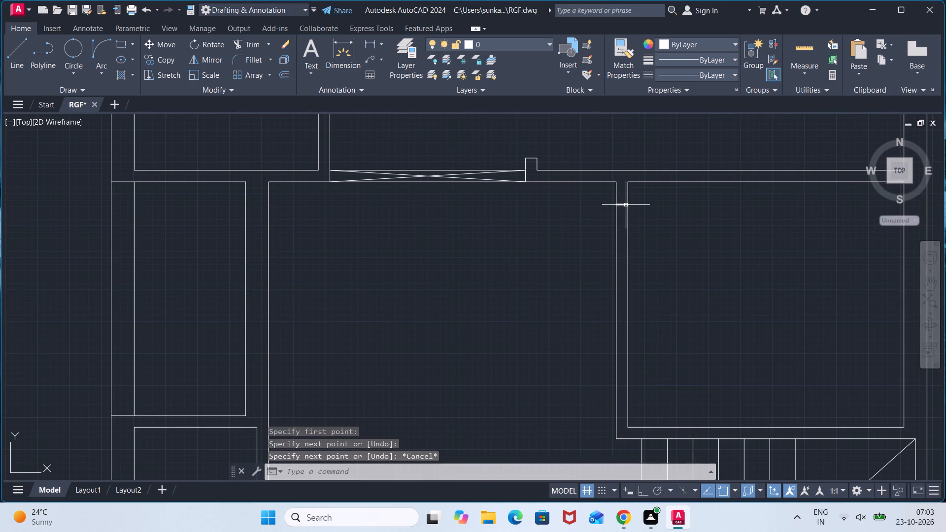
# Offset that jamb line 3' downward along the west wall of the room above the staircase.
pyautogui.press('o')
pyautogui.press('Return')
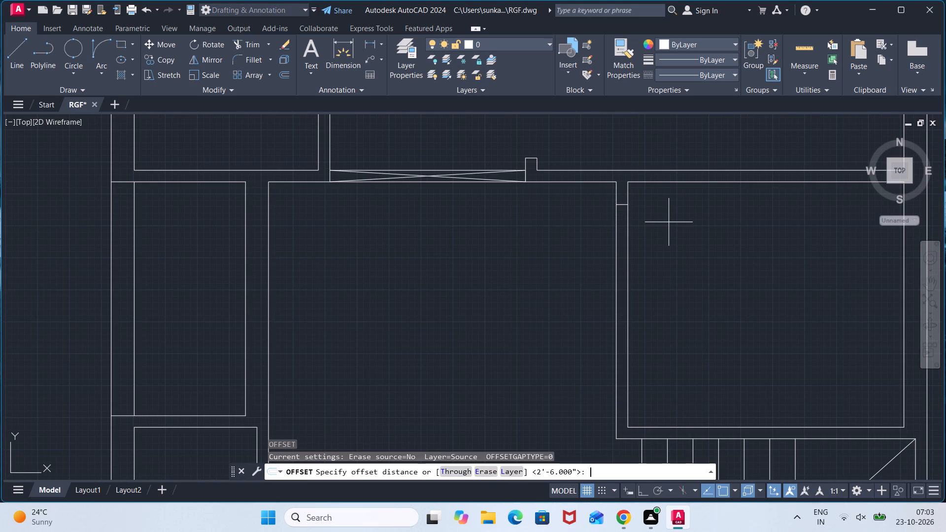
pyautogui.press('3')
pyautogui.press("'")
pyautogui.press('Return')
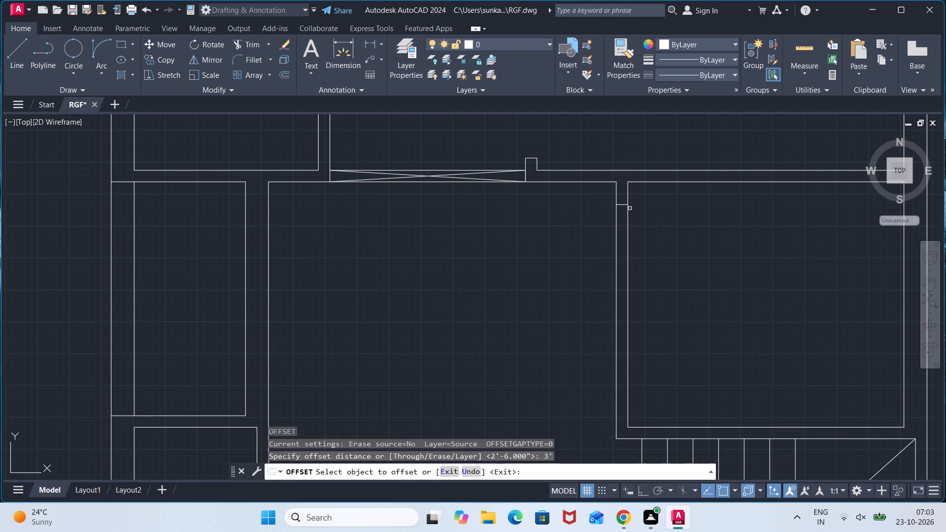
pyautogui.click(624, 205)
pyautogui.click(617, 255)
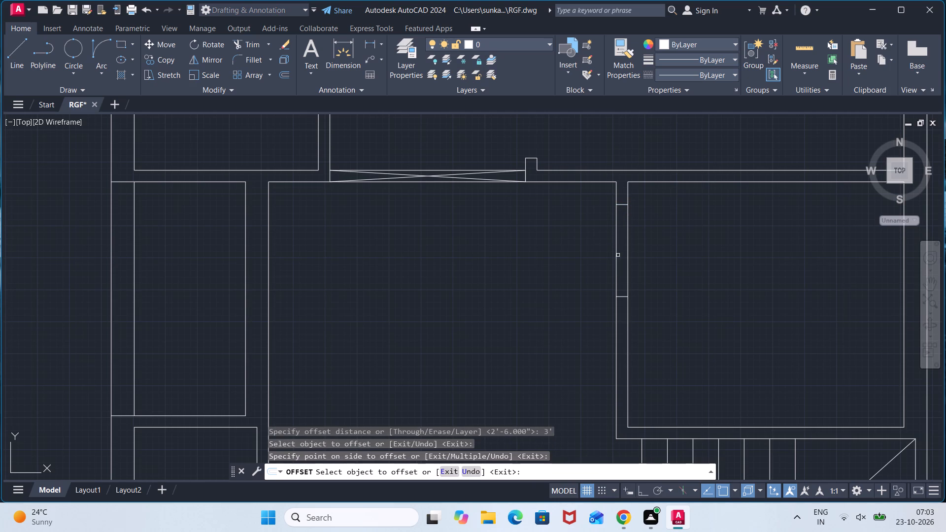
pyautogui.moveTo(503, 297); pyautogui.dragTo(682, 148, button='middle')
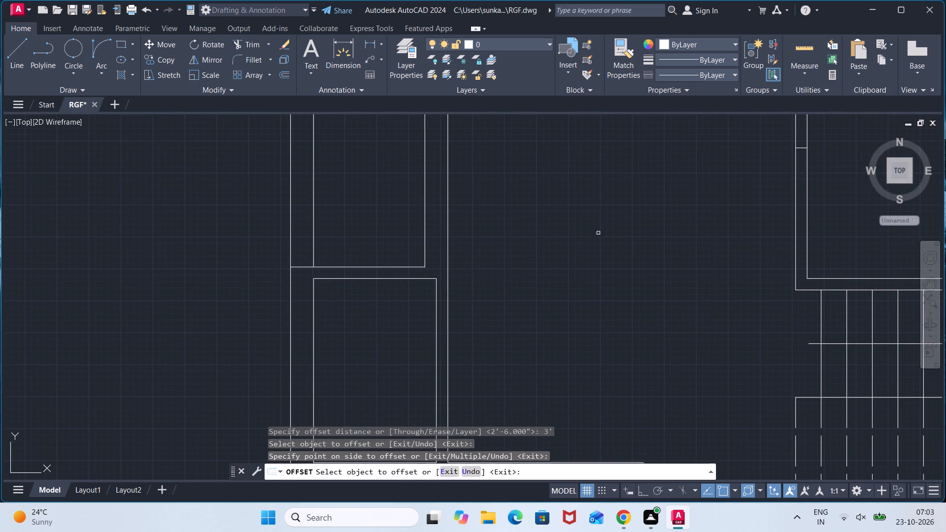
pyautogui.moveTo(532, 328); pyautogui.dragTo(535, 193, button='middle')
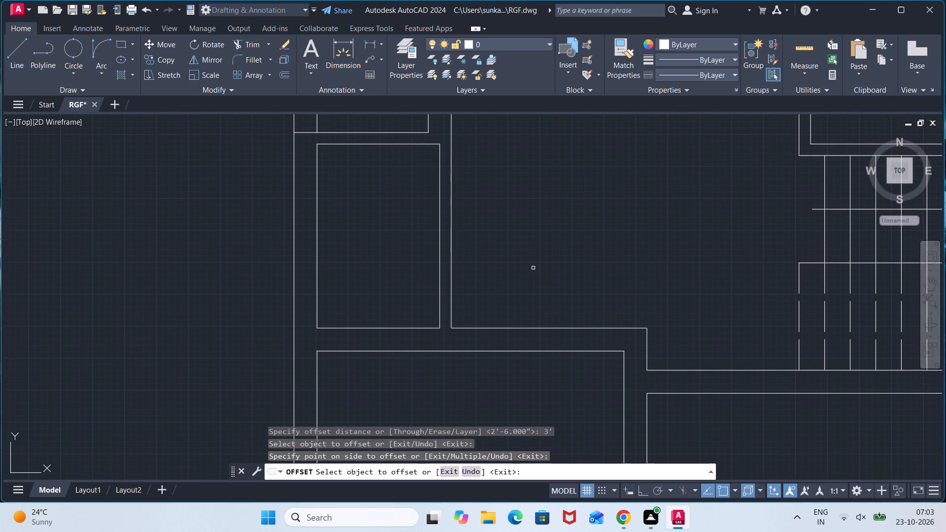
pyautogui.moveTo(533, 271); pyautogui.dragTo(550, 204, button='middle')
pyautogui.press('Escape')
# Draw a jamb line across the wall above the bottom-left room, near the lower-right corner of the narrow room.
pyautogui.press('l')
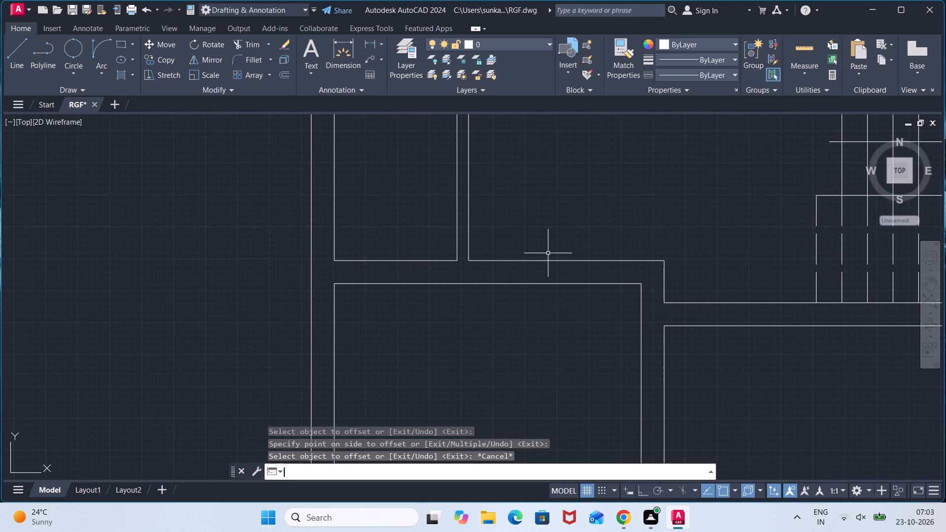
pyautogui.press('Return')
pyautogui.click(446, 283)
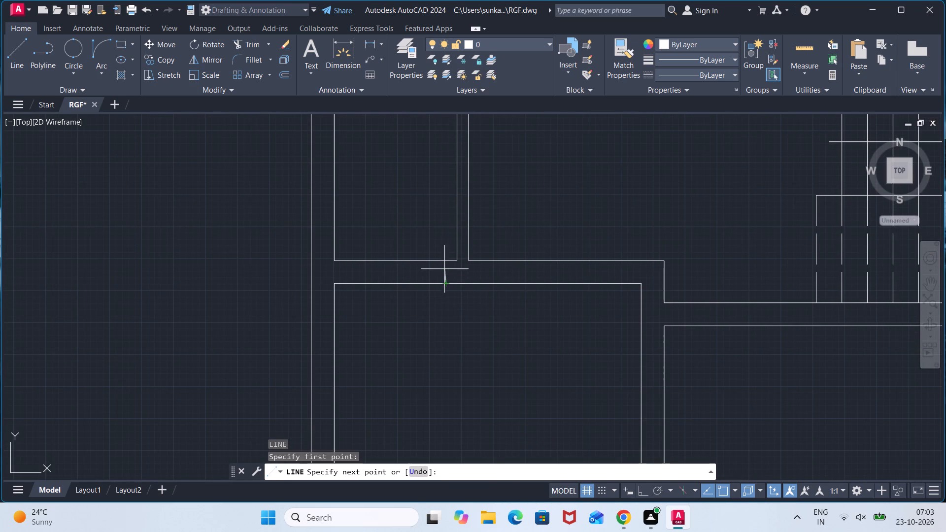
pyautogui.click(446, 257)
pyautogui.press('Escape')
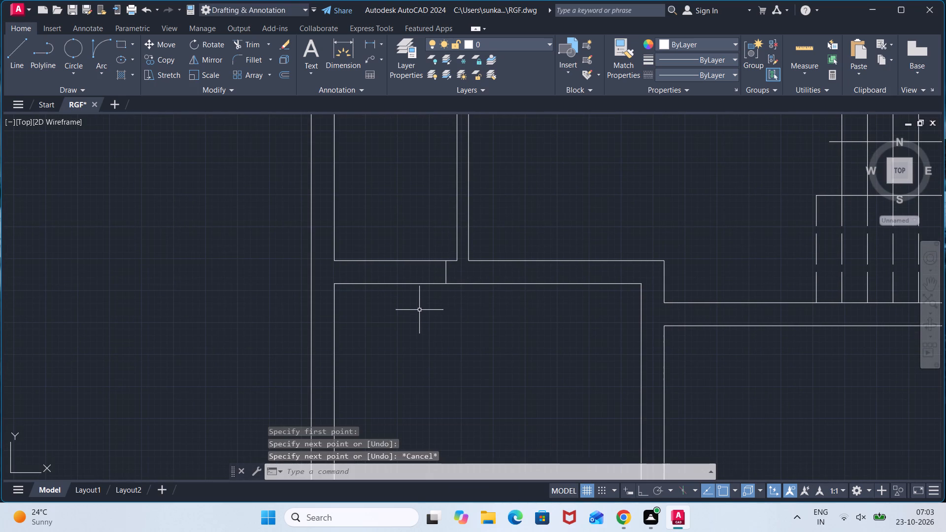
# Offset that jamb line 2'6" to the left within the wall between the narrow room and the bottom-left room.
pyautogui.press('o')
pyautogui.press('Return')
pyautogui.press('2')
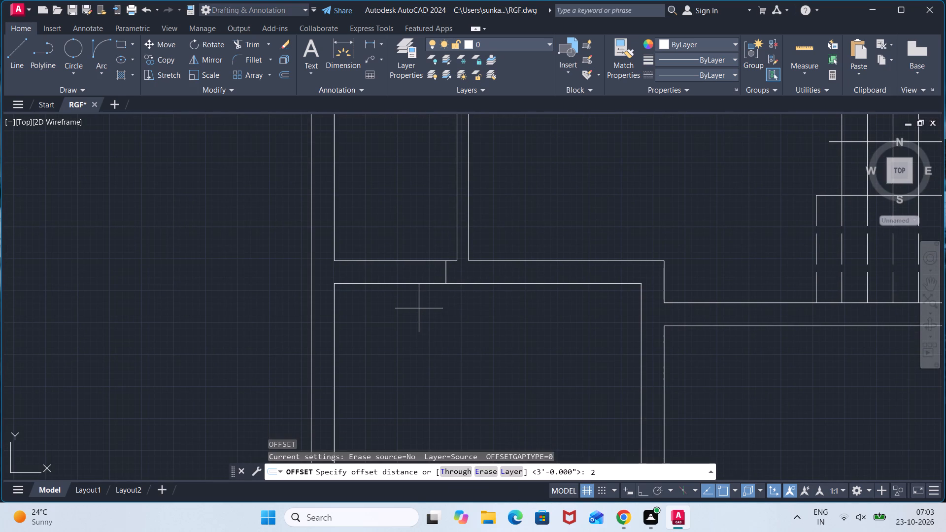
pyautogui.write("'6")
pyautogui.hotkey('shift', '"')
pyautogui.press('Return')
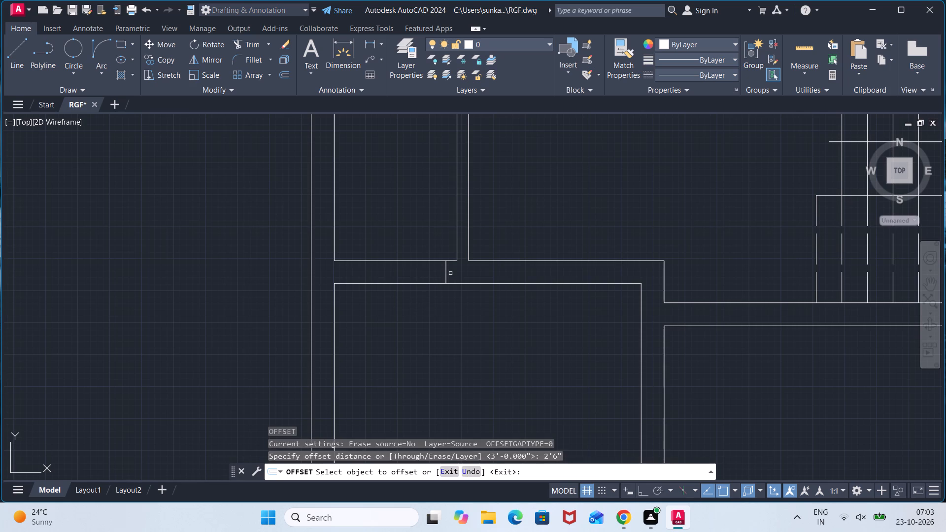
pyautogui.click(447, 270)
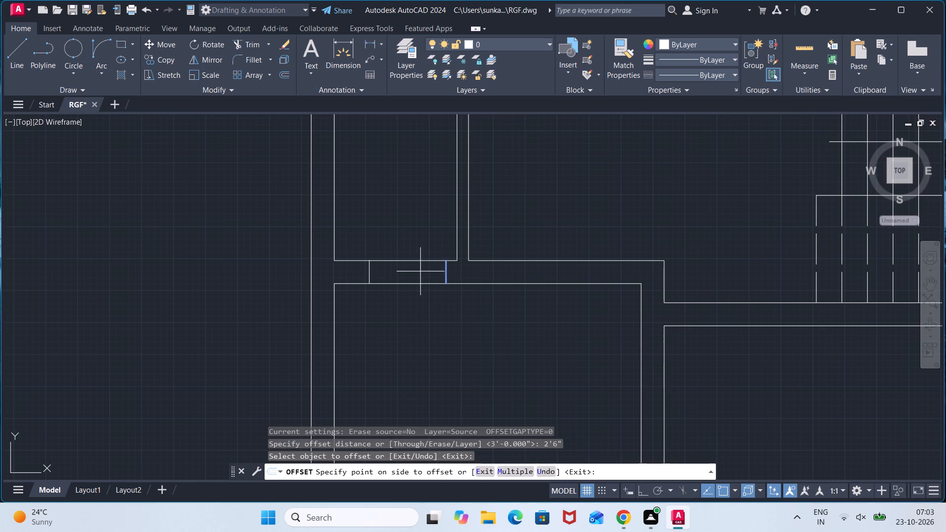
pyautogui.click(412, 271)
pyautogui.press('Escape')
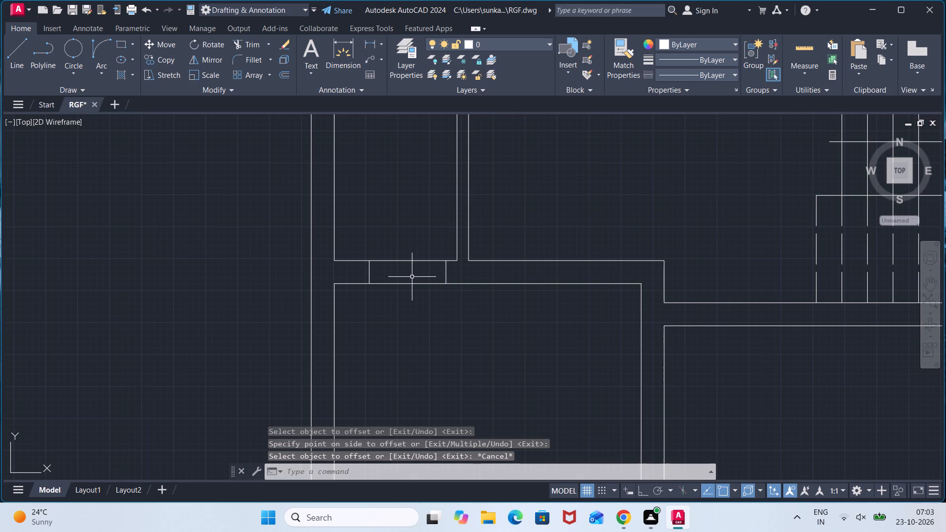
# Trim both wall lines between the jambs to open the doorway from the narrow room to the bottom-left room.
pyautogui.write('TR')
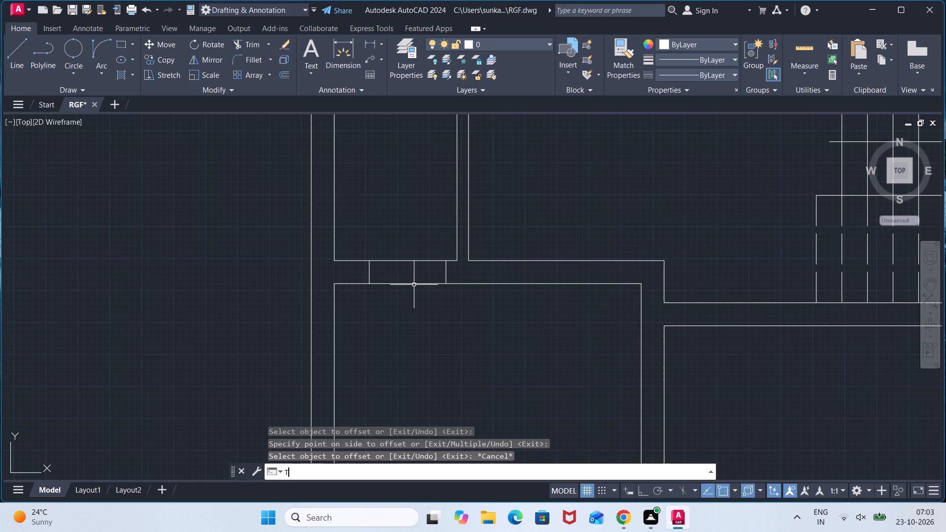
pyautogui.press('Return')
pyautogui.click(414, 302)
pyautogui.click(422, 234)
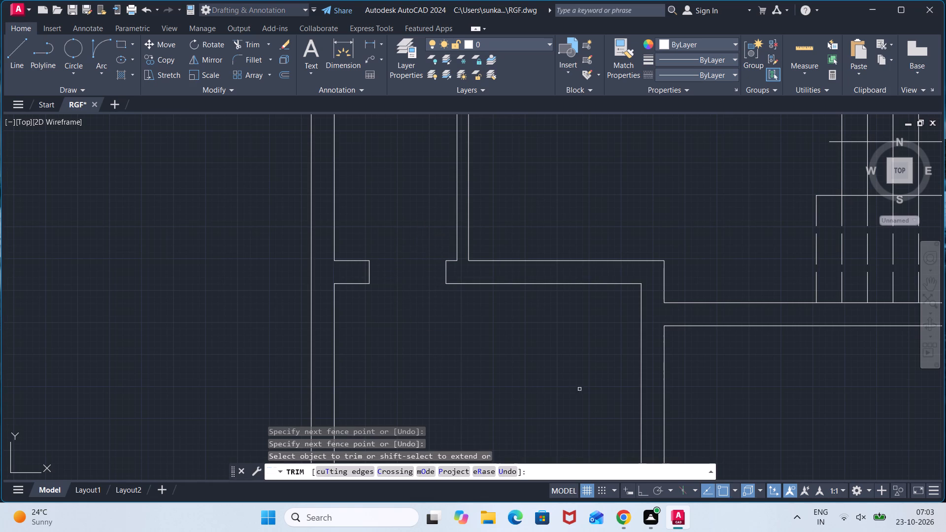
pyautogui.scroll(-2, 579, 387)
pyautogui.moveTo(579, 384); pyautogui.dragTo(515, 245, button='middle')
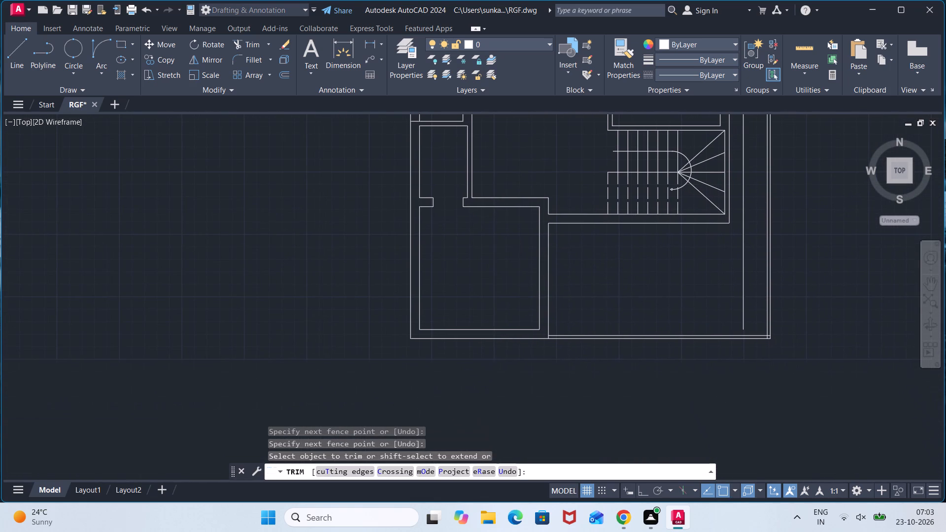
pyautogui.press('Escape')
pyautogui.press('Escape')
# Draw a short jamb line across the east wall of the bottom-left room, near its lower end.
pyautogui.scroll(1, 575, 309)
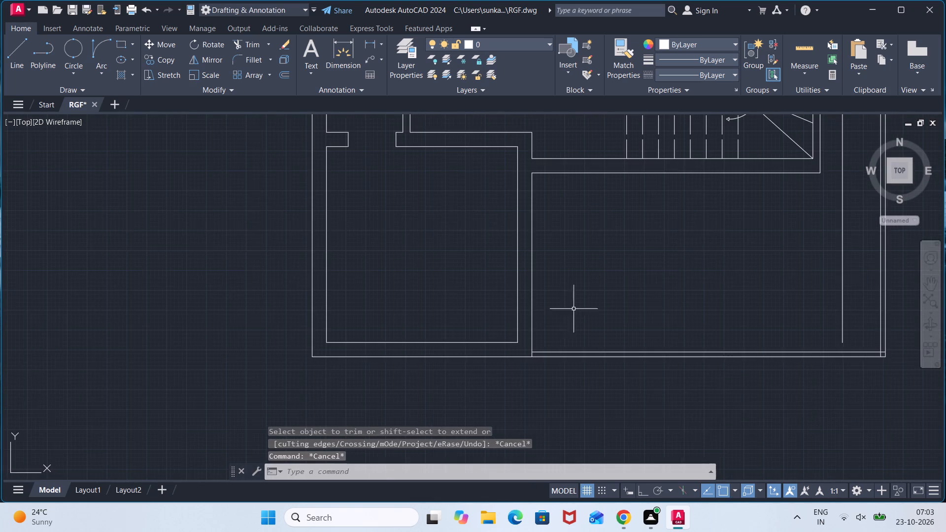
pyautogui.moveTo(562, 311); pyautogui.dragTo(557, 266, button='middle')
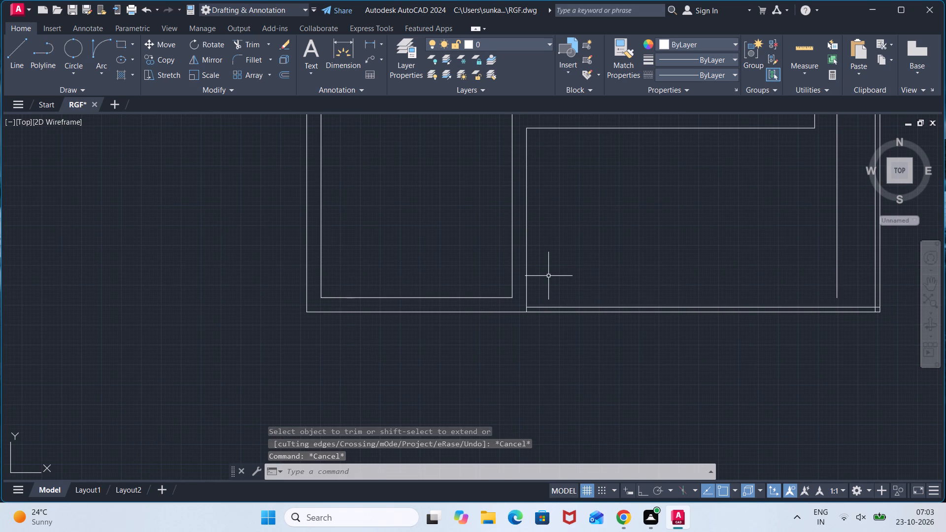
pyautogui.press('l')
pyautogui.press('Return')
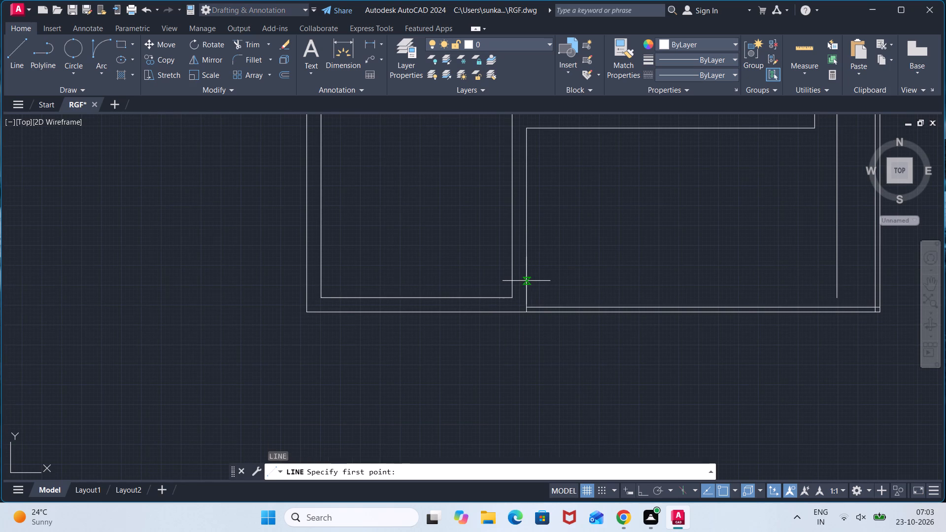
pyautogui.click(526, 281)
pyautogui.click(514, 282)
pyautogui.press('Escape')
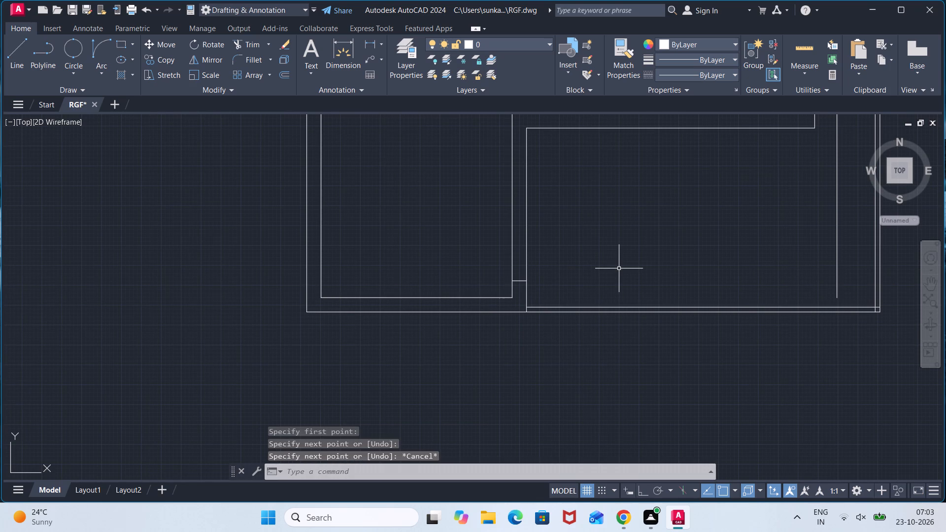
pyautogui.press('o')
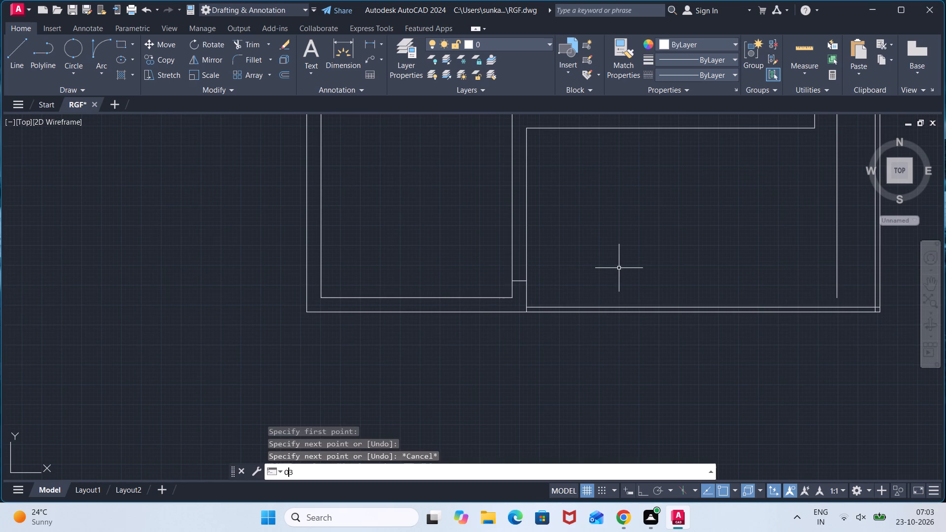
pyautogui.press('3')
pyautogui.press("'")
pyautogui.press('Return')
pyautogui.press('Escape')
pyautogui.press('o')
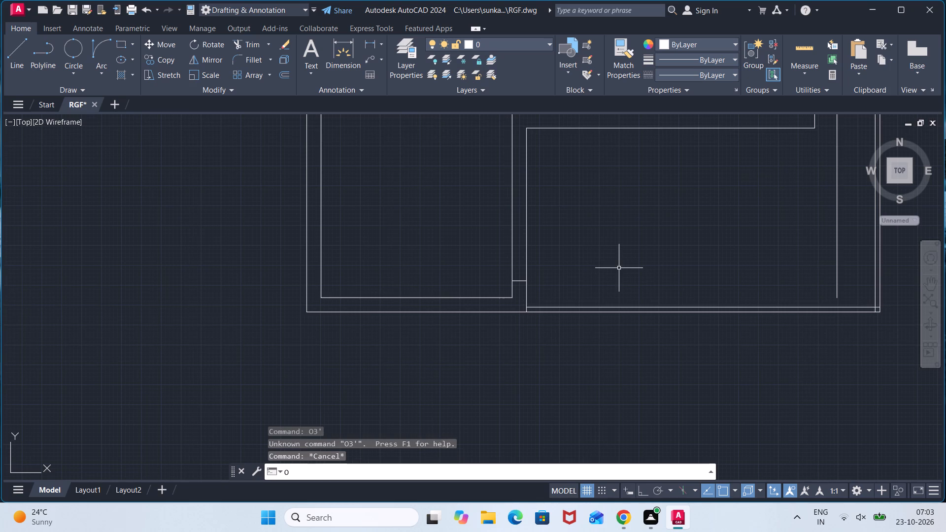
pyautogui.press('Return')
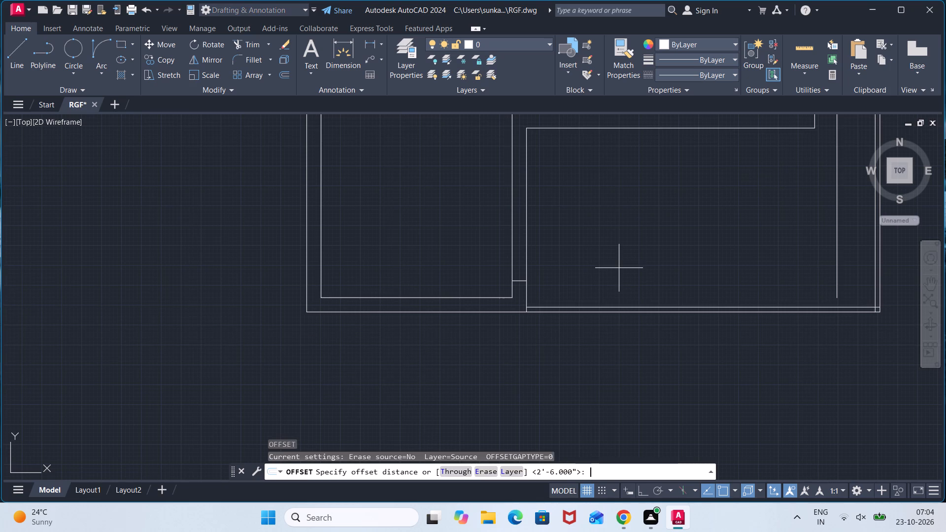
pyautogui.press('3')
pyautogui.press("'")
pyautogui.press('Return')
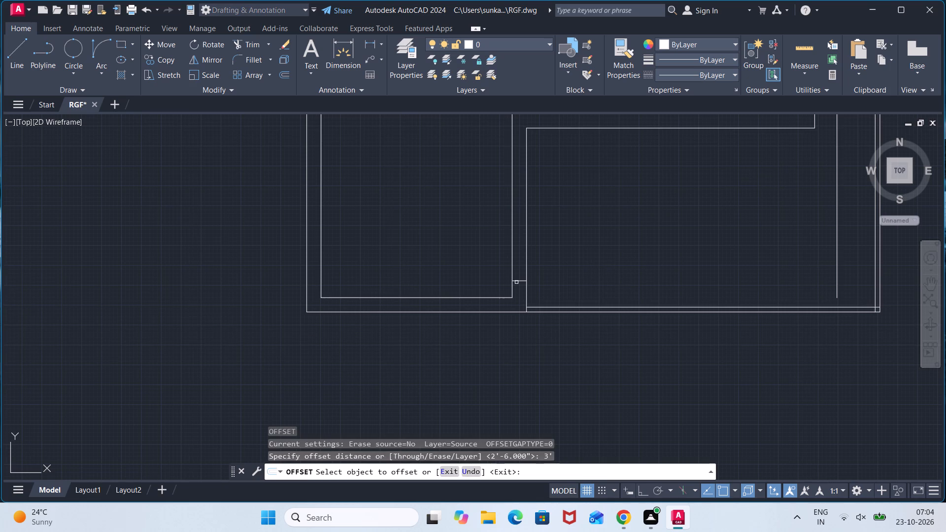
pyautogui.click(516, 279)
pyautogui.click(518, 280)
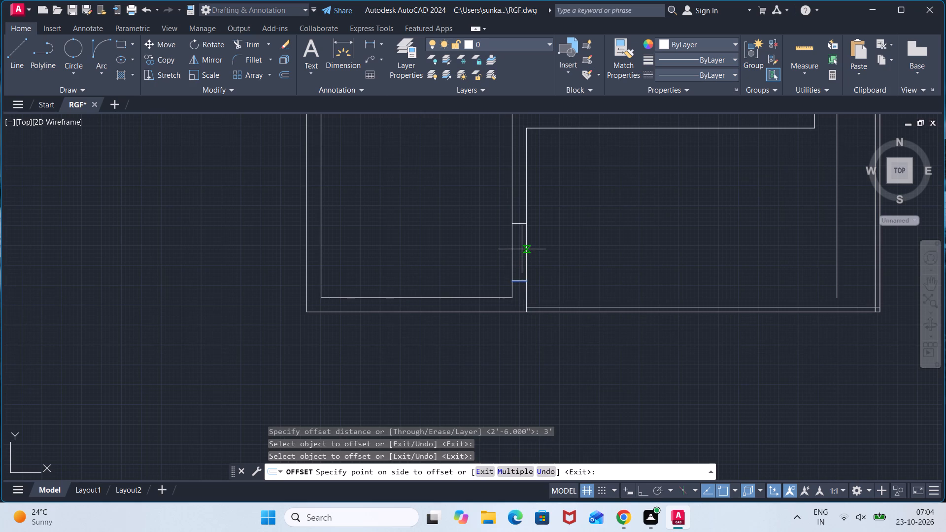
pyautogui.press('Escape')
# Offset the jamb line in the bottom-left room's east wall 4' upward within the wall.
pyautogui.press('o')
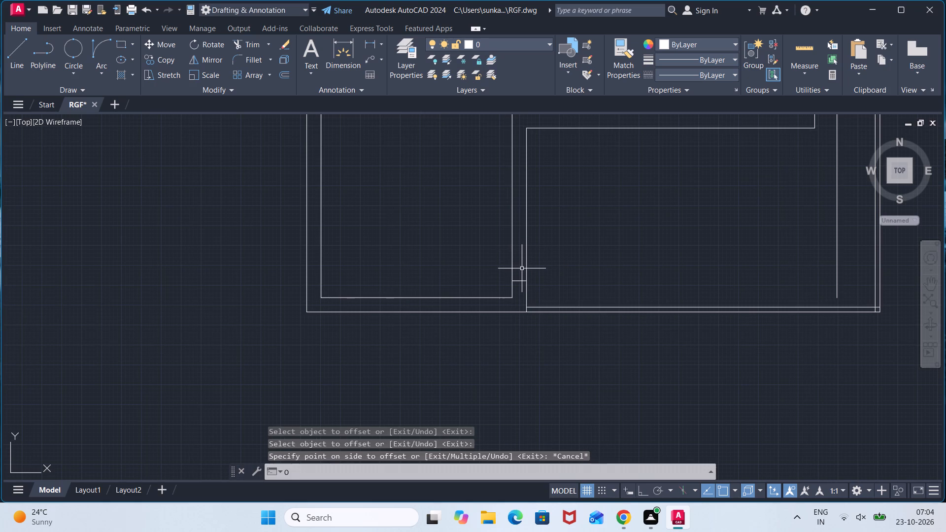
pyautogui.press('Return')
pyautogui.write("4'")
pyautogui.press('Return')
pyautogui.click(519, 280)
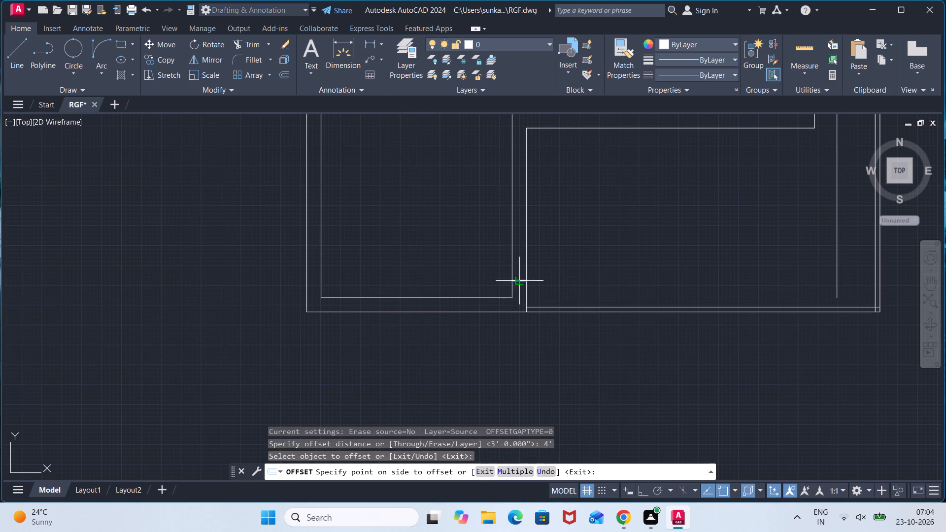
pyautogui.click(521, 229)
pyautogui.press('Escape')
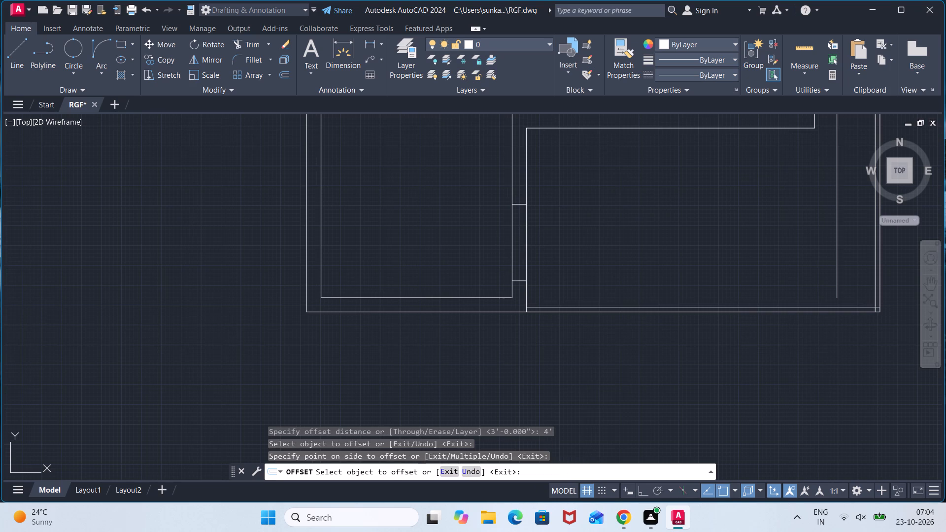
pyautogui.press('Escape')
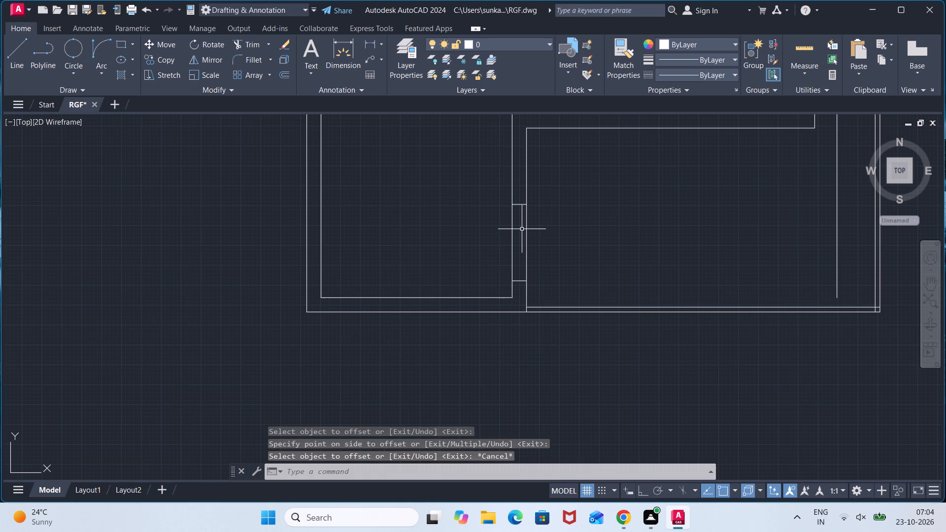
# Trim both wall lines between the two jambs to open the doorway in the bottom-left room's east wall.
pyautogui.write('TR')
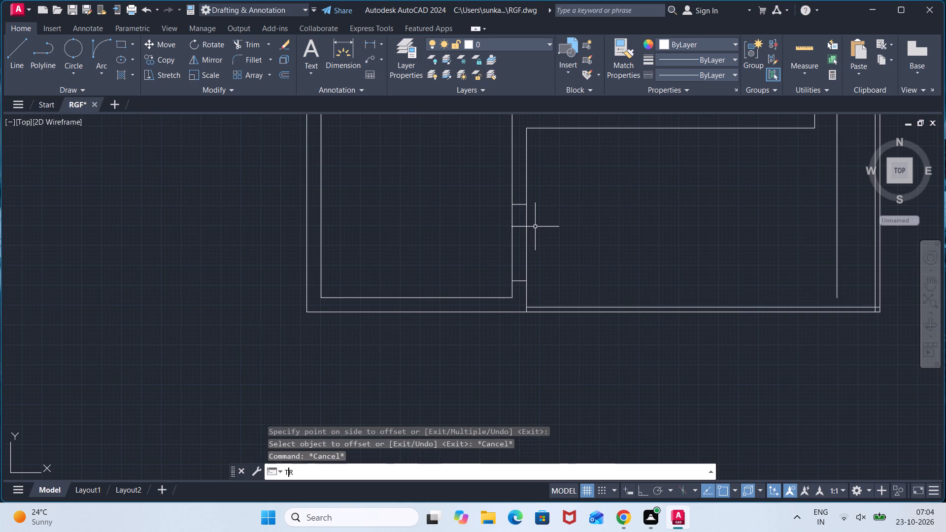
pyautogui.press('Return')
pyautogui.click(537, 227)
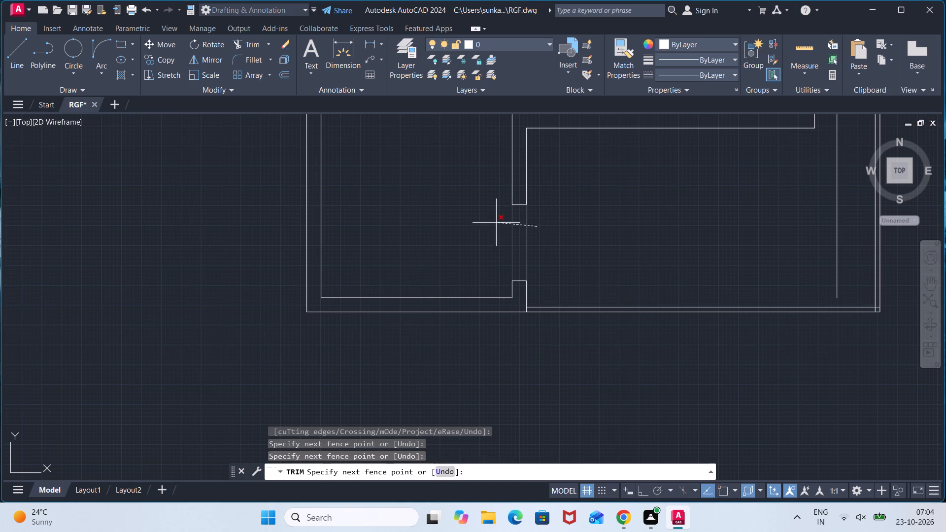
pyautogui.click(487, 222)
pyautogui.press('Escape')
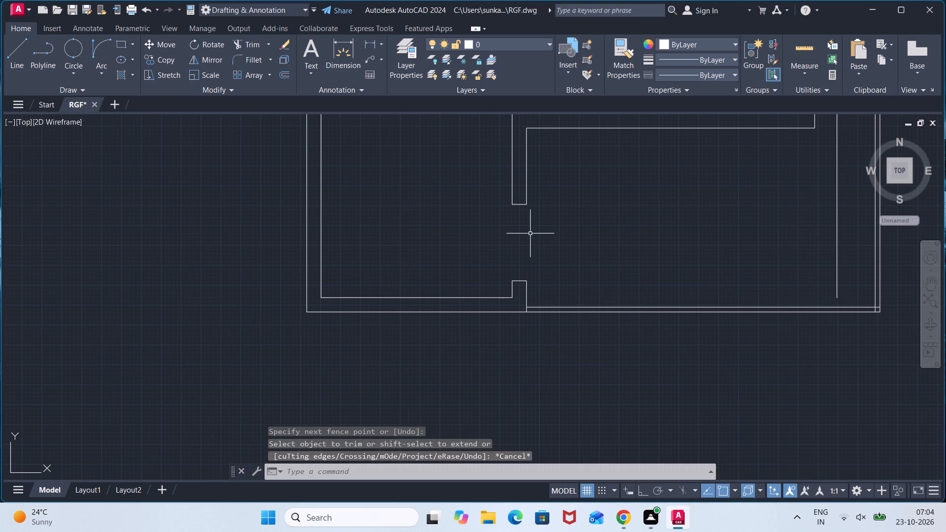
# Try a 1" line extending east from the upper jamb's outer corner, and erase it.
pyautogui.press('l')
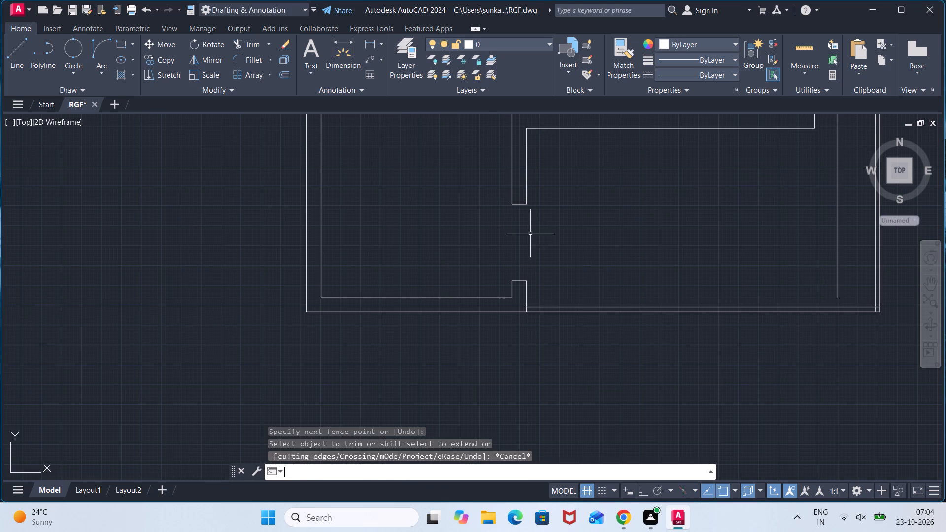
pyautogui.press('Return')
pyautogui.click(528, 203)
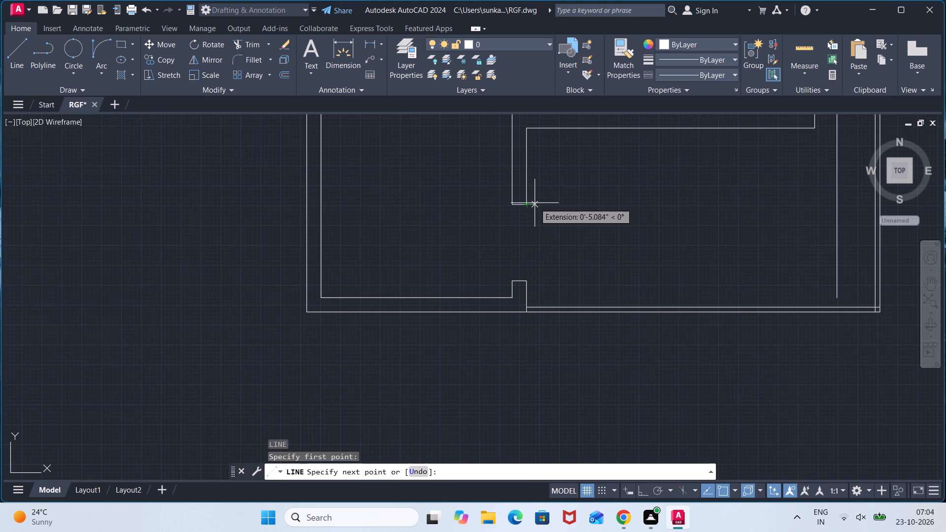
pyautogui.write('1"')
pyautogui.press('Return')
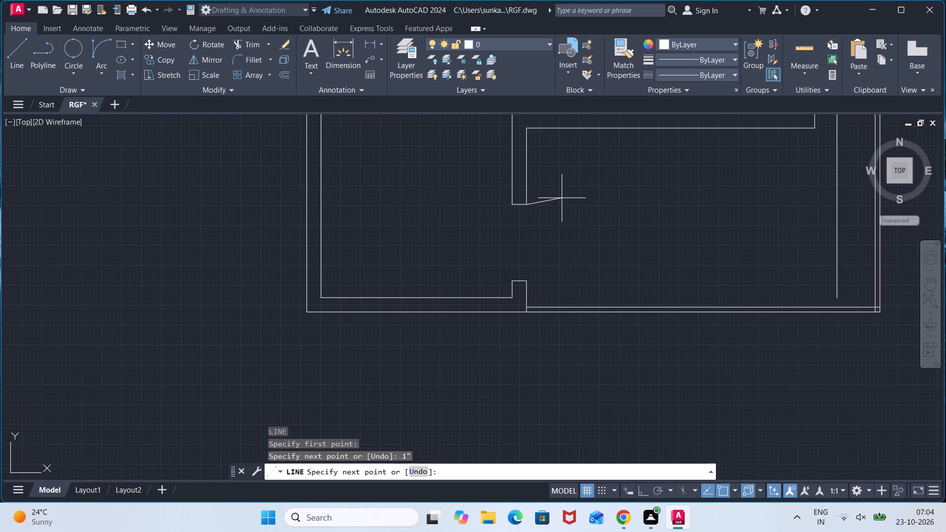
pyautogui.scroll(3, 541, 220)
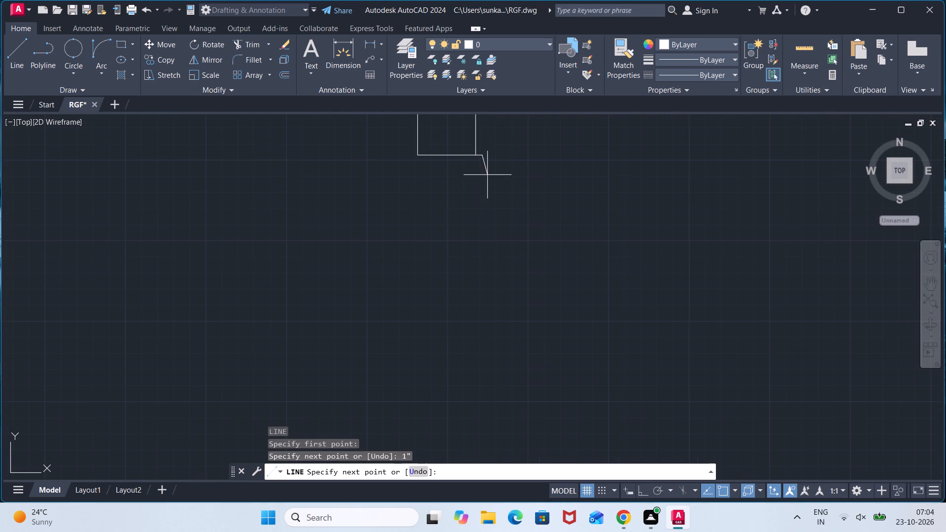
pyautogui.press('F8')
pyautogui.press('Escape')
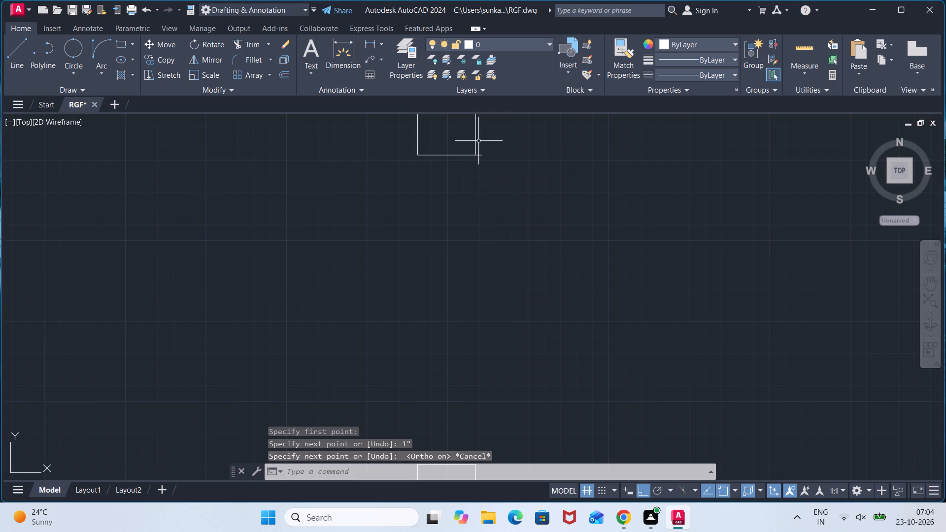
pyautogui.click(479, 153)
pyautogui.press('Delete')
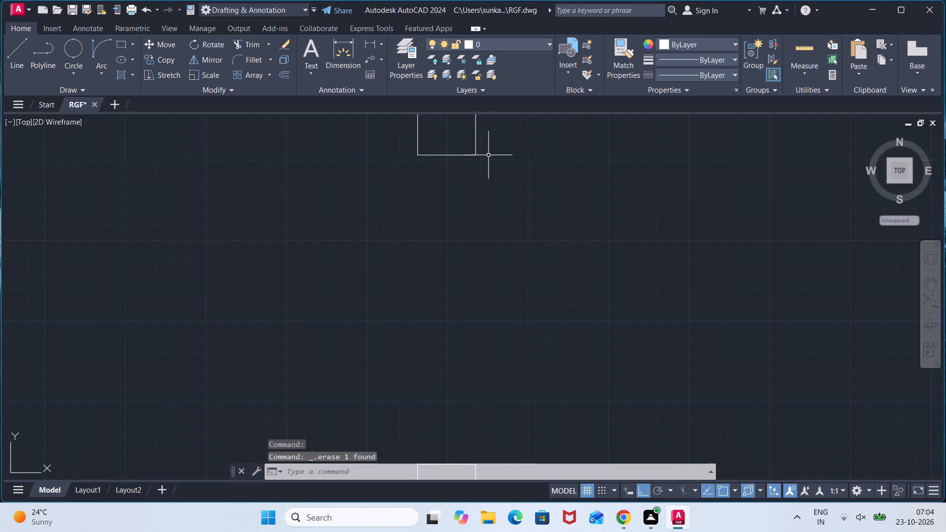
# Draw a stepped line from the upper jamb's east corner with four 2" segments running east, down, east and down.
pyautogui.scroll(1, 488, 155)
pyautogui.press('l')
pyautogui.press('Return')
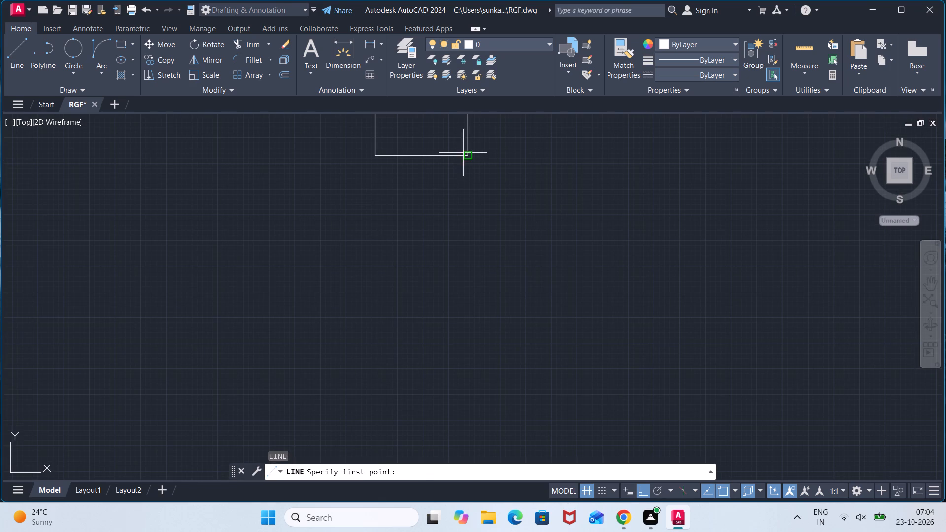
pyautogui.click(467, 153)
pyautogui.press('2')
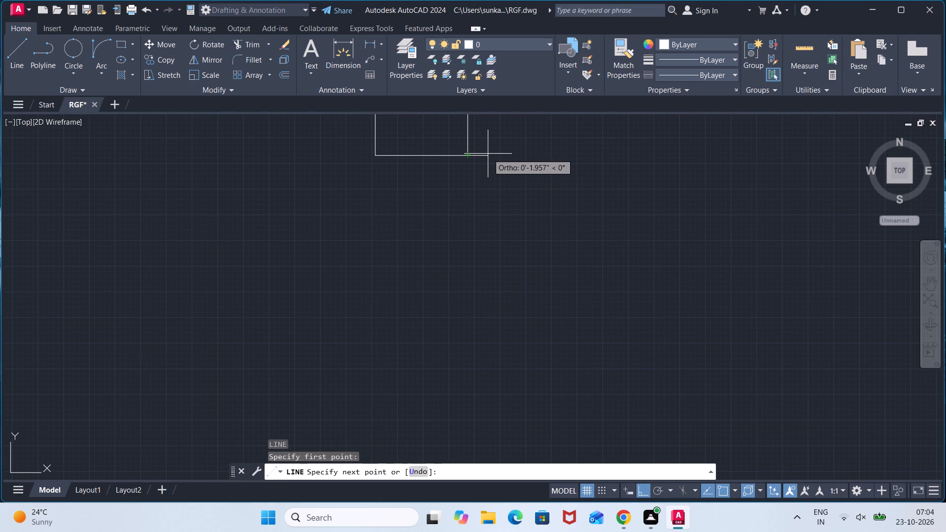
pyautogui.hotkey('shift', '"')
pyautogui.press('Return')
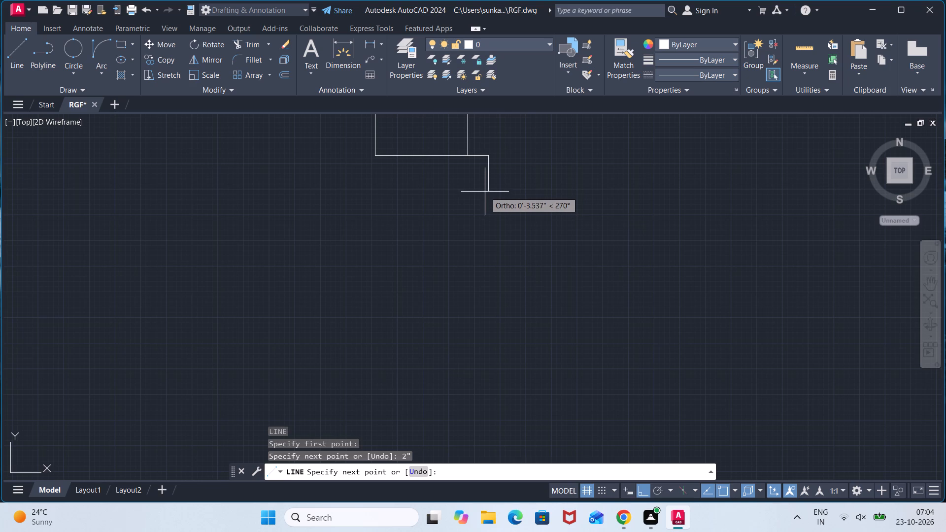
pyautogui.write('2"')
pyautogui.press('Return')
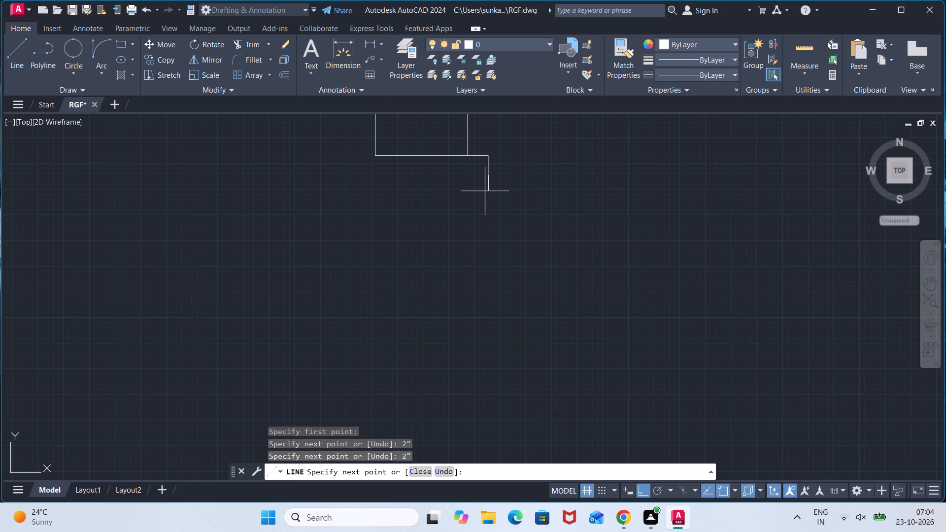
pyautogui.write('2"')
pyautogui.press('Return')
pyautogui.write('2"')
pyautogui.press('Return')
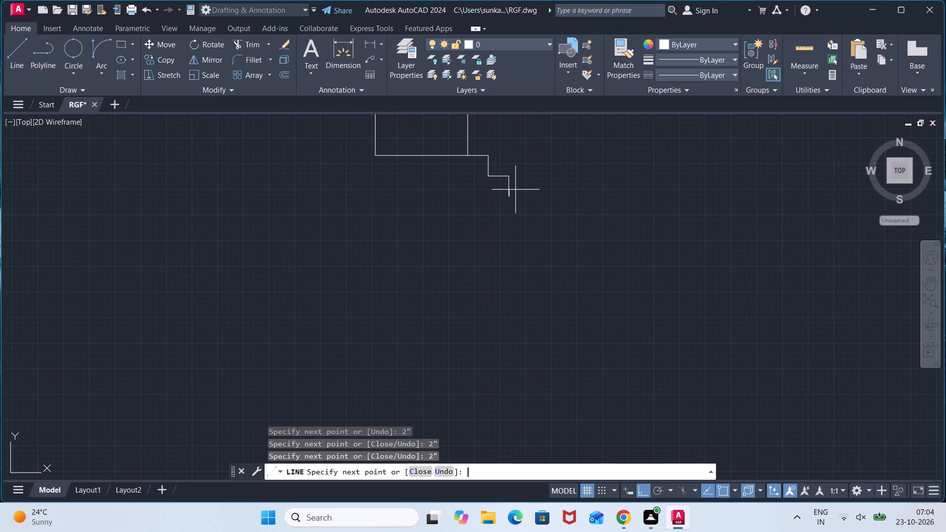
# Continue the stepped line horizontally east across the bottom-right area to the inner vertical line near the east wall.
pyautogui.scroll(-2, 704, 208)
pyautogui.scroll(-1, 755, 226)
pyautogui.middleClick(755, 226)
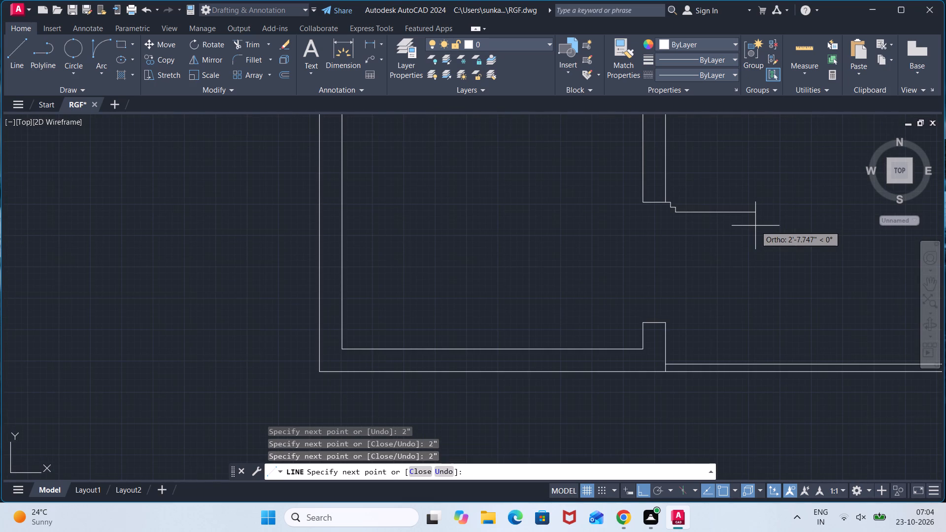
pyautogui.moveTo(815, 230); pyautogui.dragTo(800, 231, button='middle')
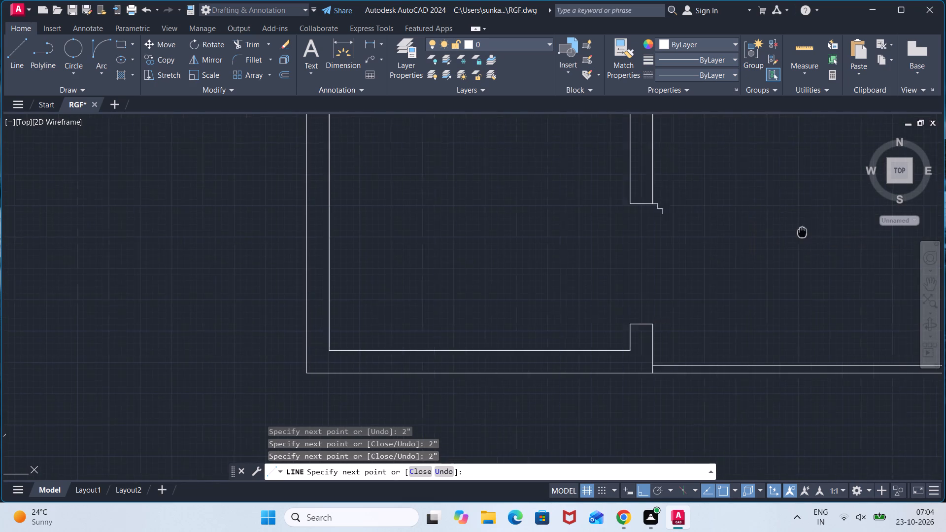
pyautogui.moveTo(800, 231); pyautogui.dragTo(405, 249, button='middle')
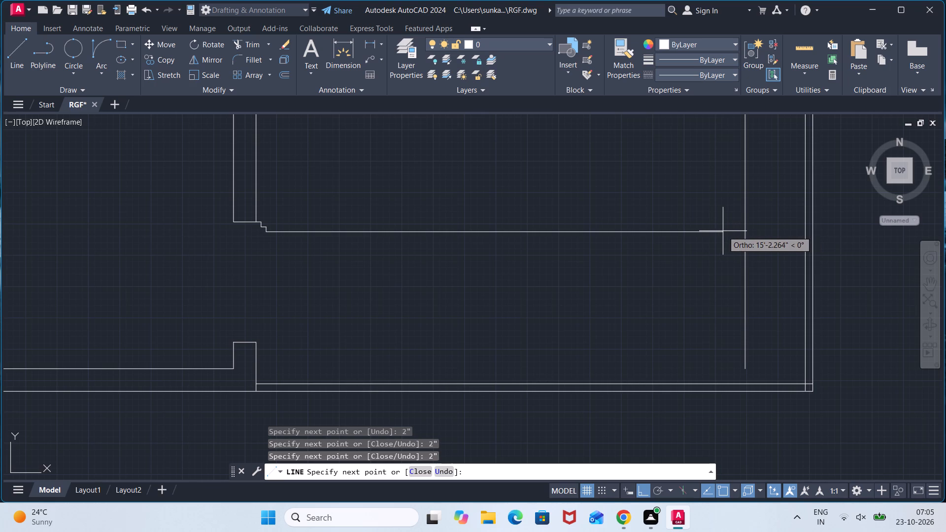
pyautogui.click(745, 232)
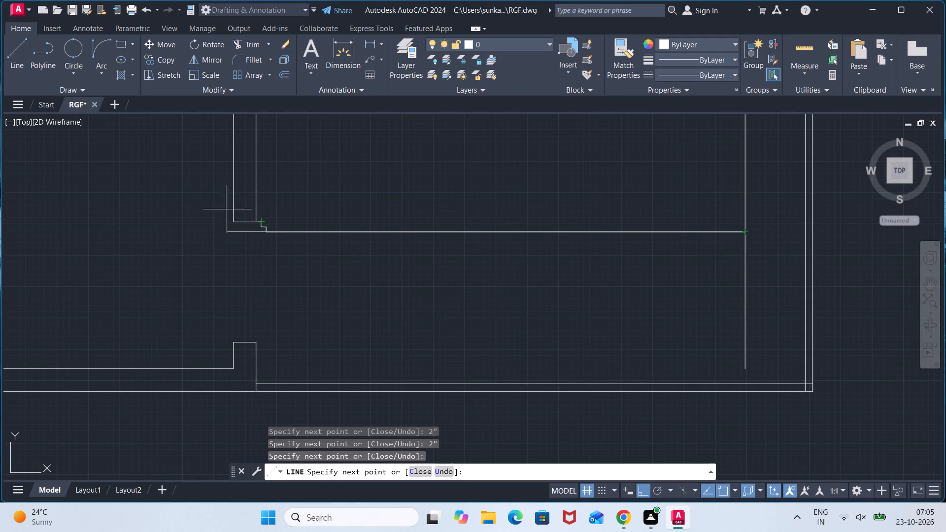
pyautogui.scroll(3, 277, 201)
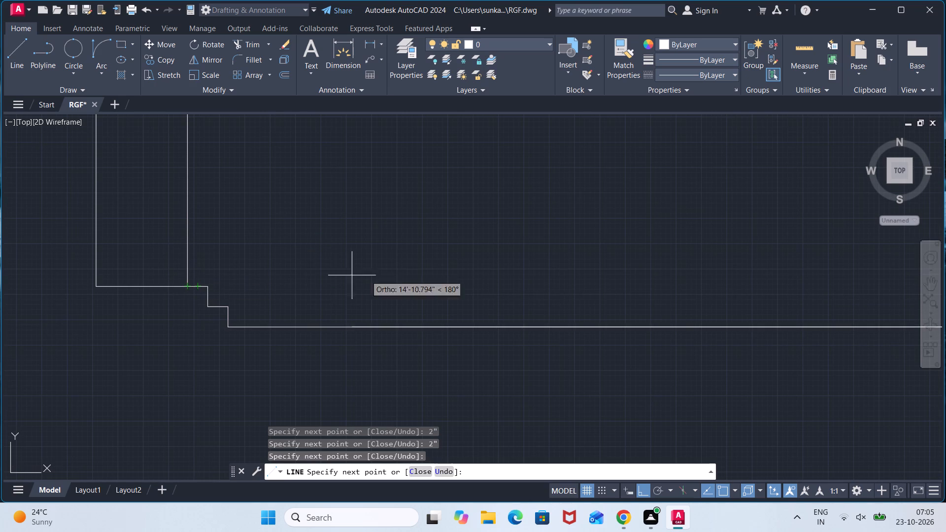
pyautogui.scroll(-3, 655, 278)
pyautogui.moveTo(800, 281); pyautogui.dragTo(534, 278, button='middle')
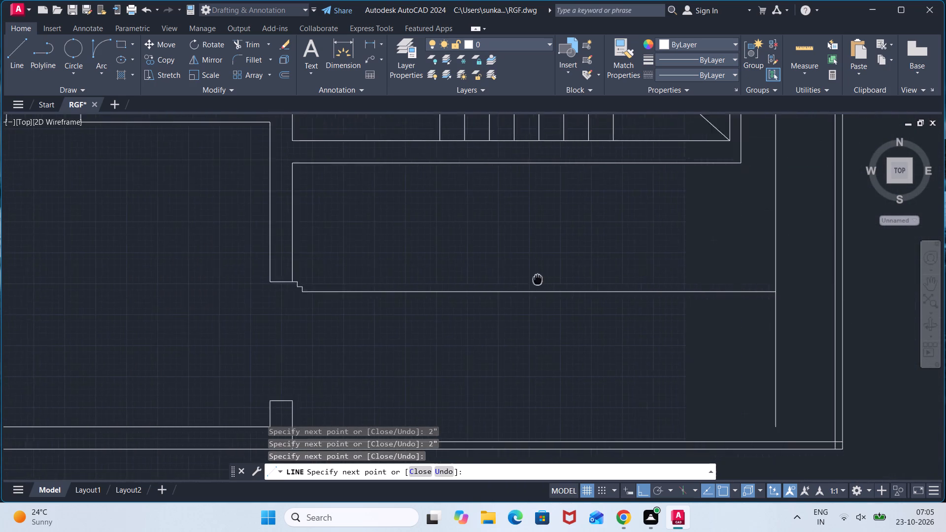
pyautogui.moveTo(534, 278); pyautogui.dragTo(489, 278, button='middle')
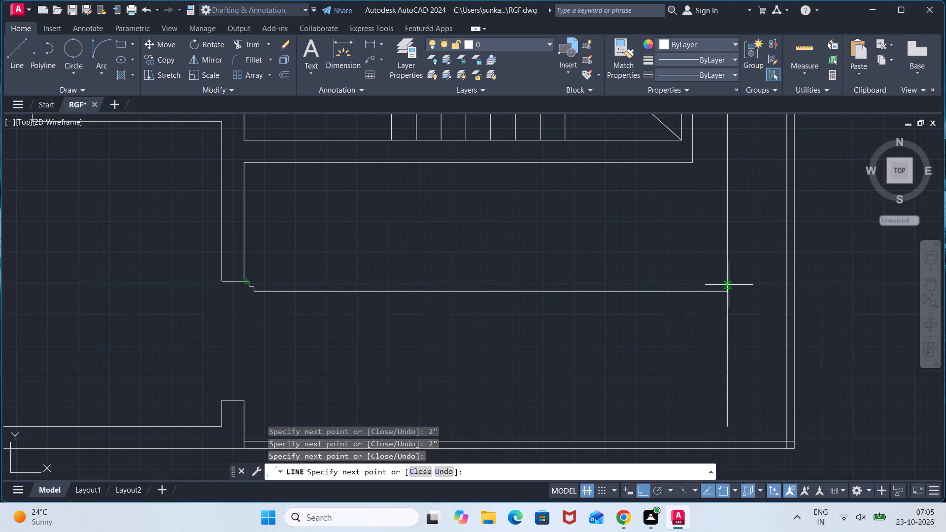
pyautogui.scroll(3, 729, 284)
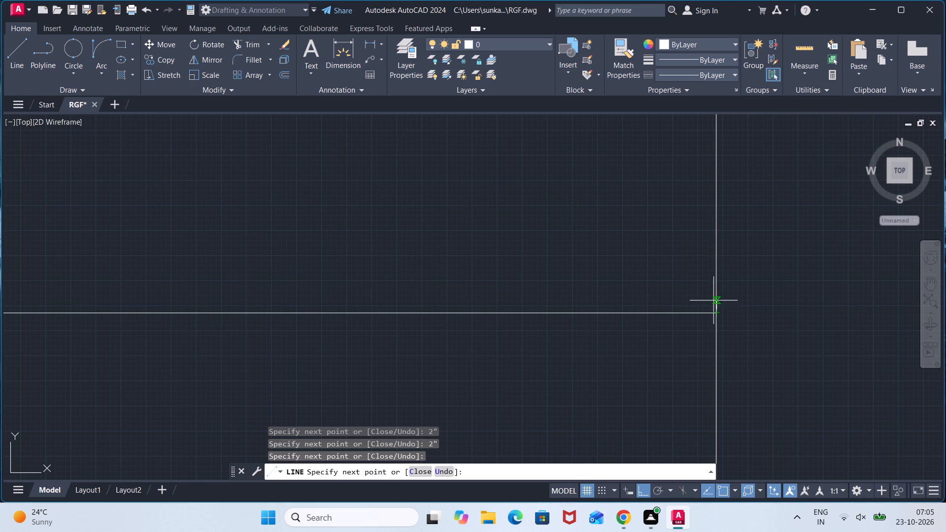
pyautogui.press('Escape')
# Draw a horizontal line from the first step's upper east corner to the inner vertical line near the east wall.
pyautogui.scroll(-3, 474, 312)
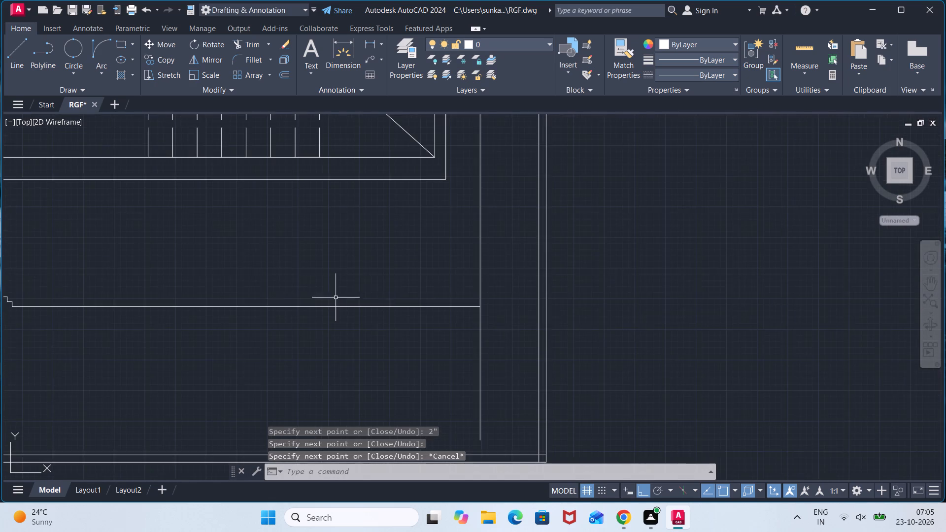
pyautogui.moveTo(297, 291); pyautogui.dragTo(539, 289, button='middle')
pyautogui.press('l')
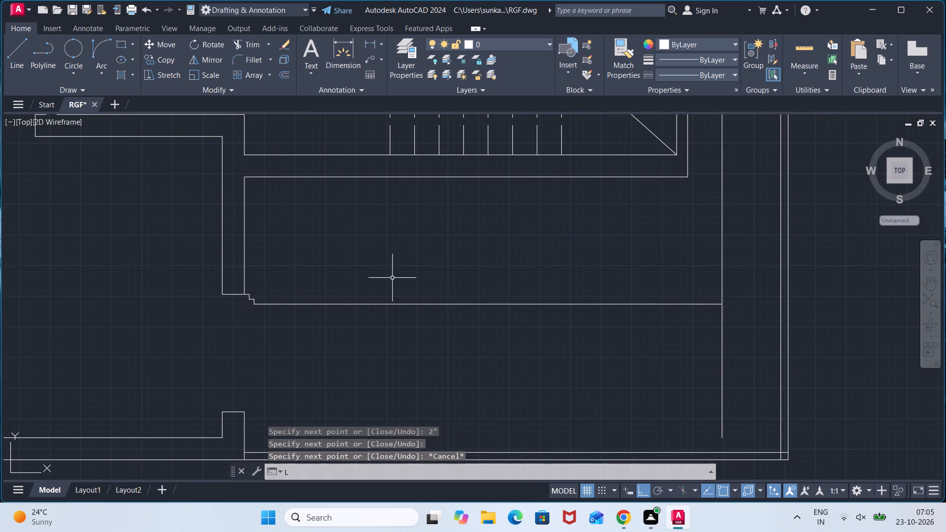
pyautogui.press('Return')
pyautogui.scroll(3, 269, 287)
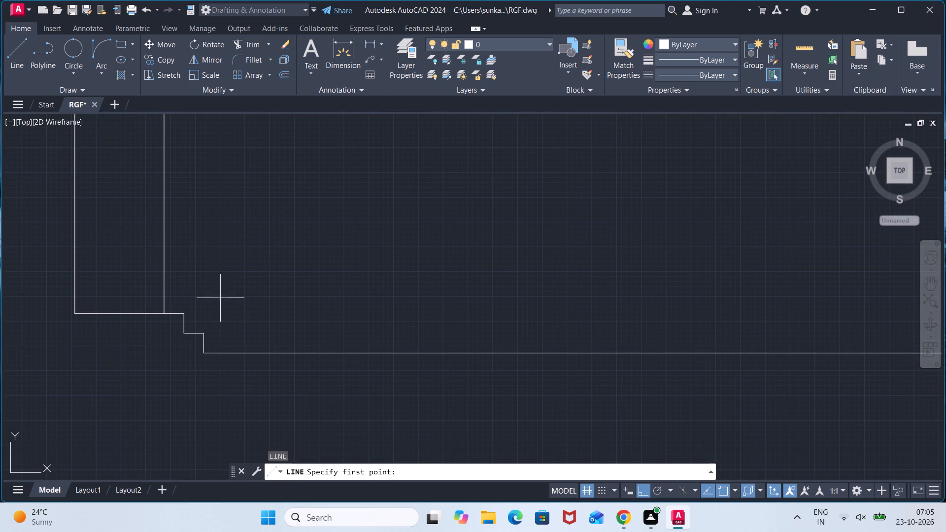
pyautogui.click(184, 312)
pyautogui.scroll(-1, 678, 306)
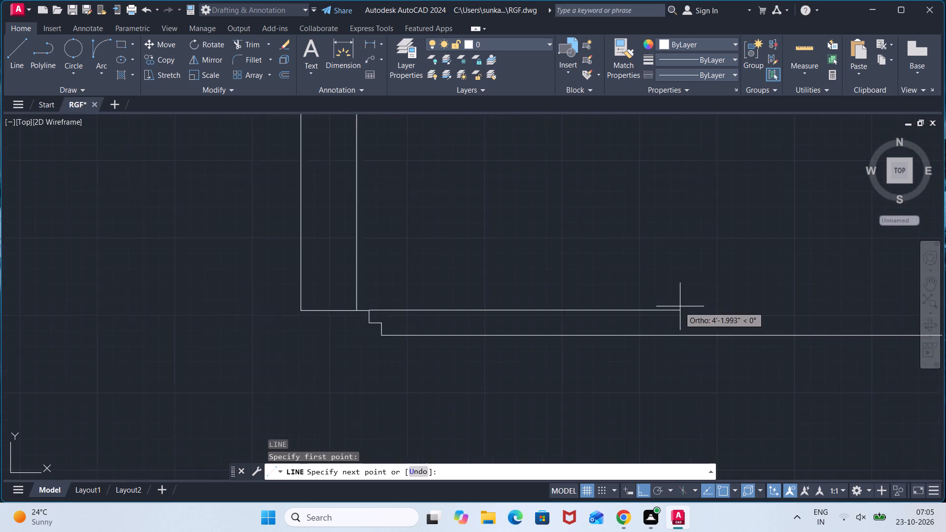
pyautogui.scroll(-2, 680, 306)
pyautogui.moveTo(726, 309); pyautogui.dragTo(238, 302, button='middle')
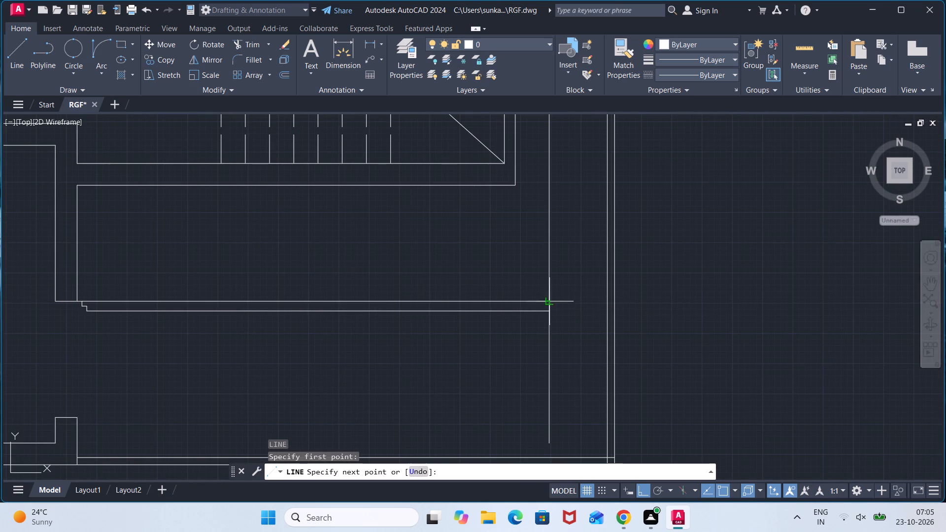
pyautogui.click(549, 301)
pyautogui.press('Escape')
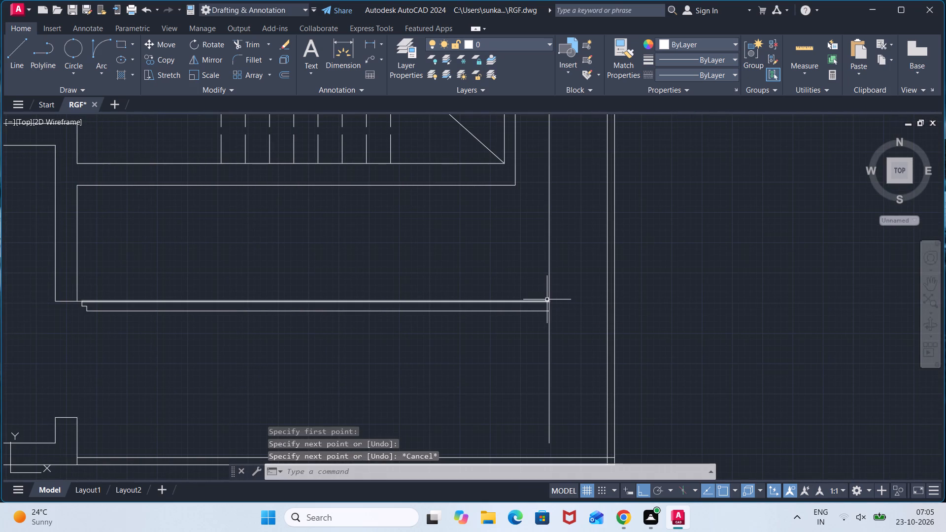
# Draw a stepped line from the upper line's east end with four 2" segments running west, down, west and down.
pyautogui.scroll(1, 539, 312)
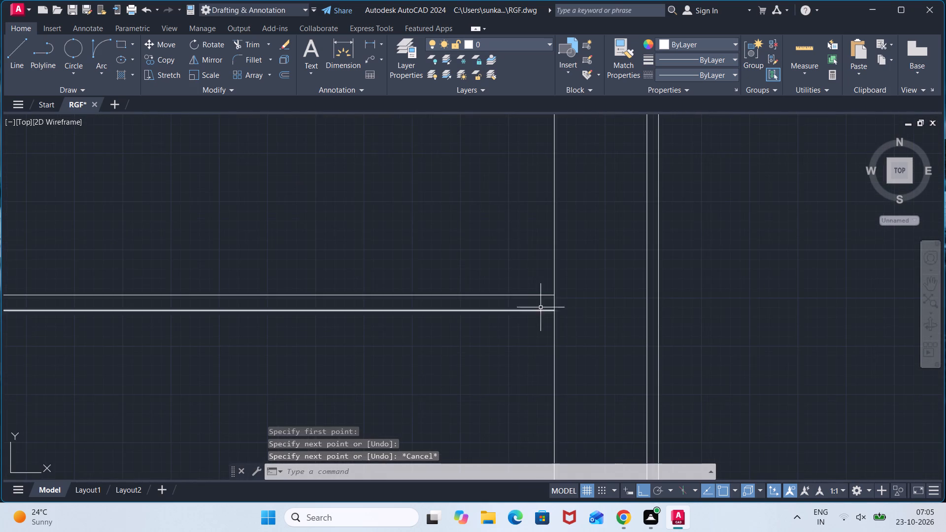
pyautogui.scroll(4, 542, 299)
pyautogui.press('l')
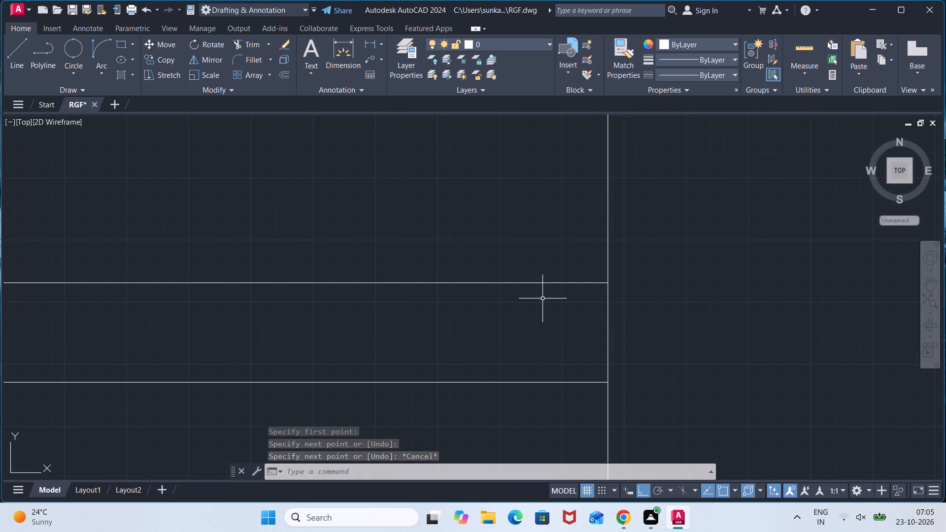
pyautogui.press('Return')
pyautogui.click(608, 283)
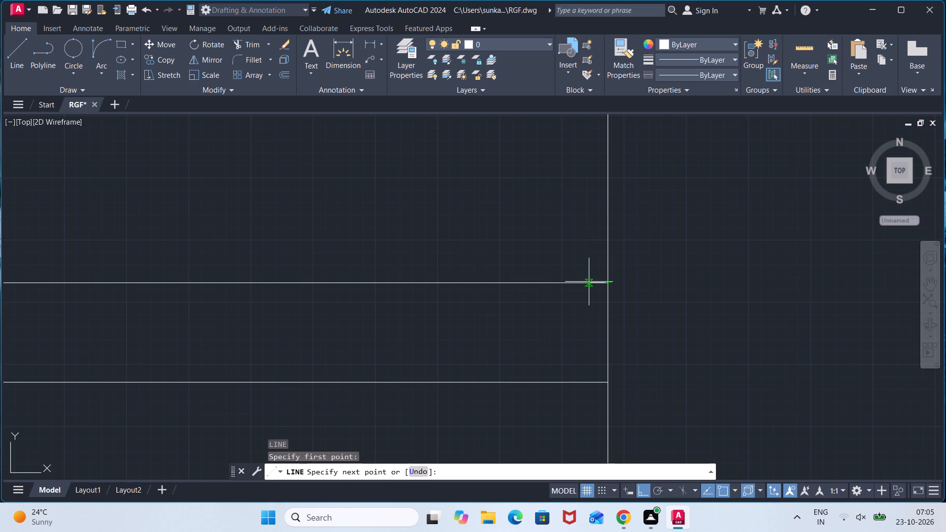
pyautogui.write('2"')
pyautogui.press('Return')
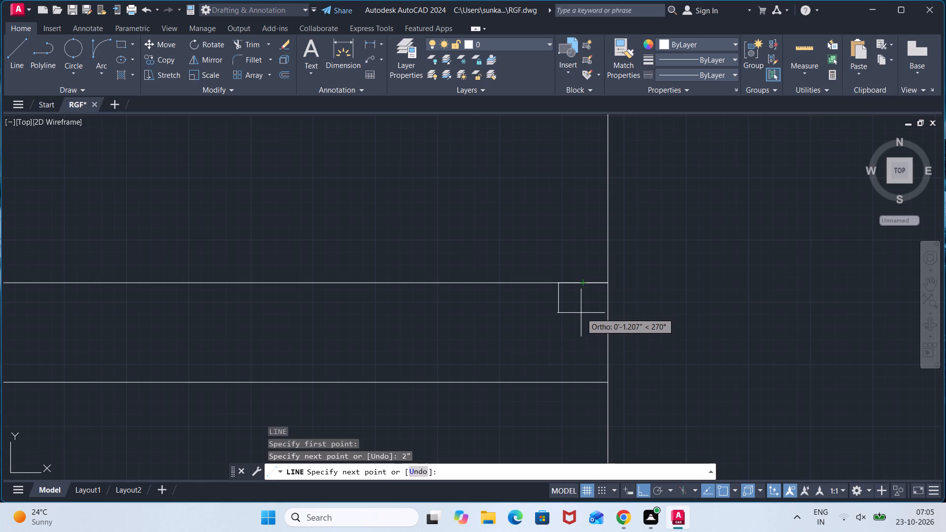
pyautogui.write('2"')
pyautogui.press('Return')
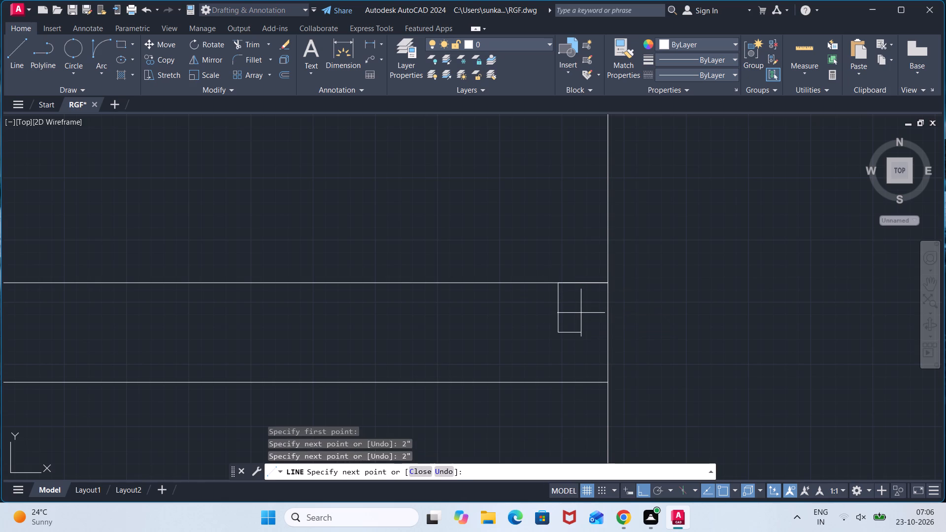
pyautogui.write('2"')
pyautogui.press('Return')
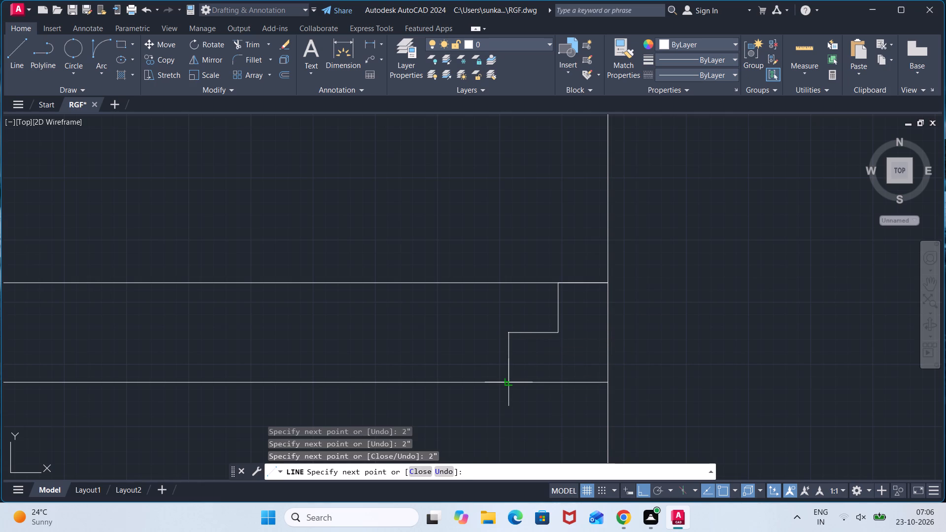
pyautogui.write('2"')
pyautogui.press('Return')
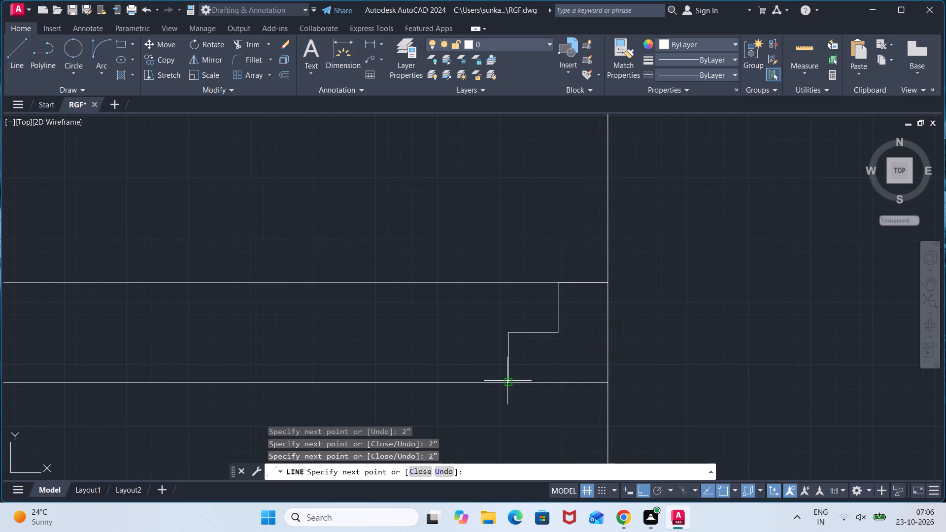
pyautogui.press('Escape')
# Trim the lower horizontal line east of the new steps and remove the upper horizontal line between the two stepped ends.
pyautogui.scroll(-2, 562, 387)
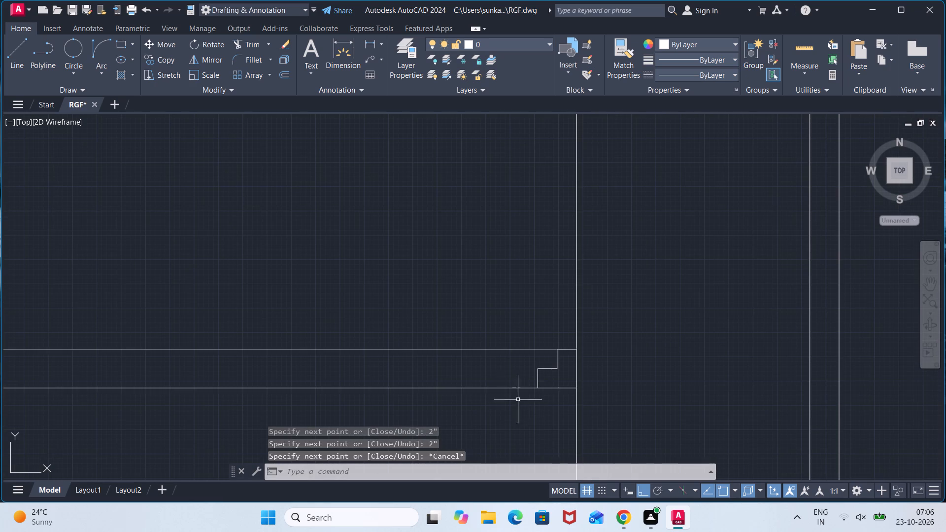
pyautogui.write('TR')
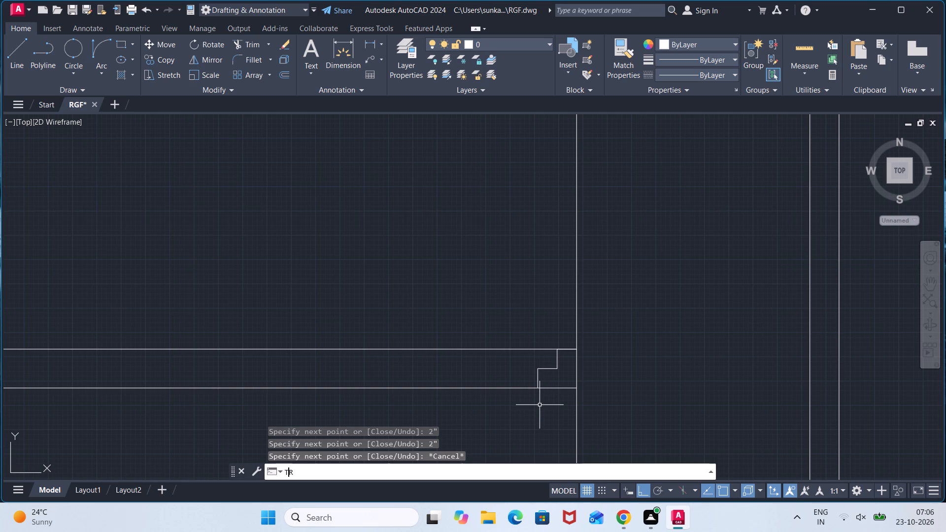
pyautogui.press('Return')
pyautogui.moveTo(555, 400); pyautogui.dragTo(555, 396)
pyautogui.click(558, 376)
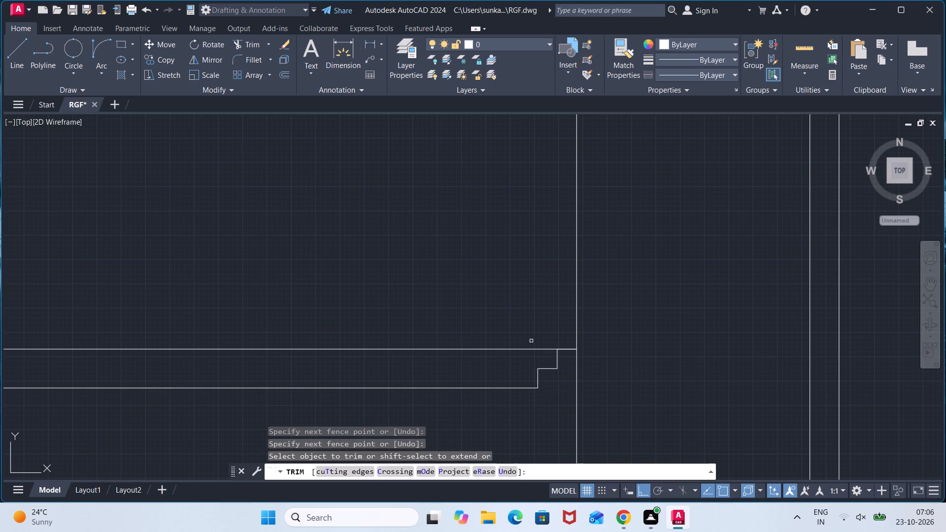
pyautogui.click(531, 341)
pyautogui.click(506, 365)
pyautogui.click(561, 348)
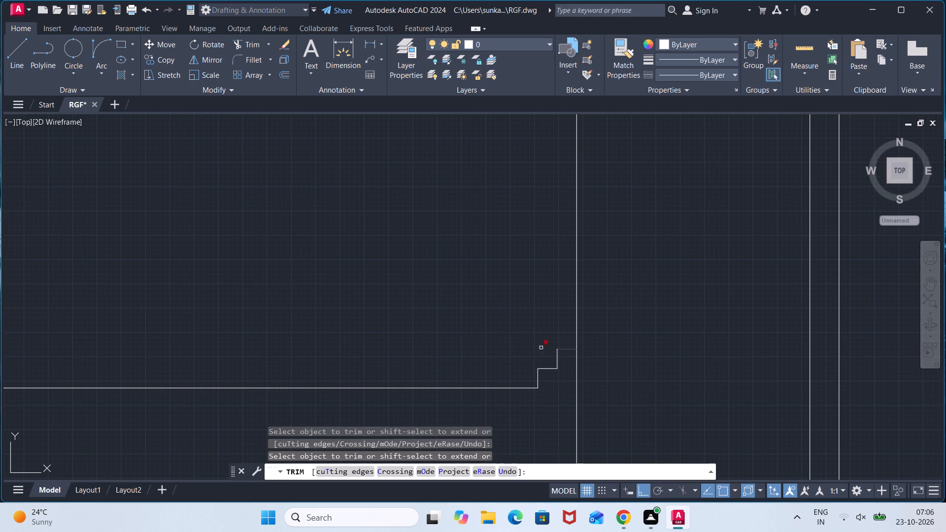
pyautogui.scroll(-4, 425, 367)
pyautogui.moveTo(315, 396); pyautogui.dragTo(431, 323, button='middle')
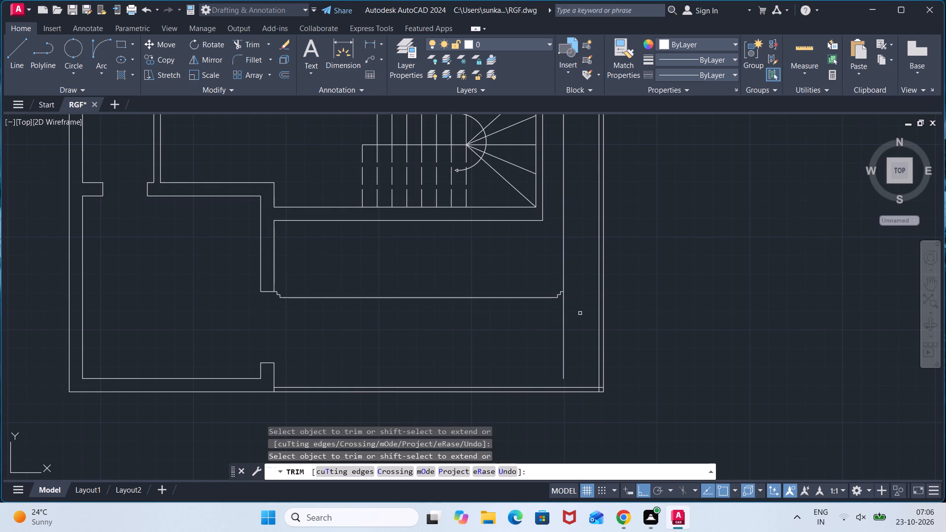
pyautogui.press('Escape')
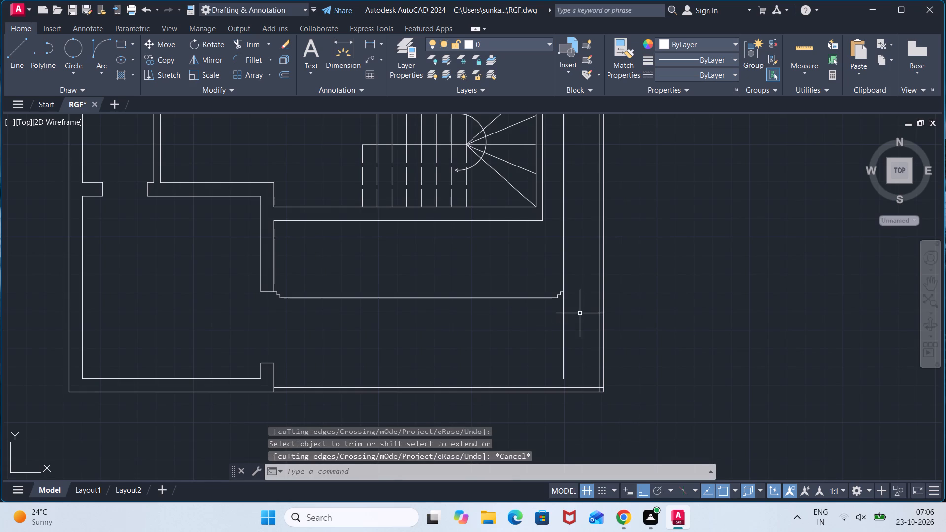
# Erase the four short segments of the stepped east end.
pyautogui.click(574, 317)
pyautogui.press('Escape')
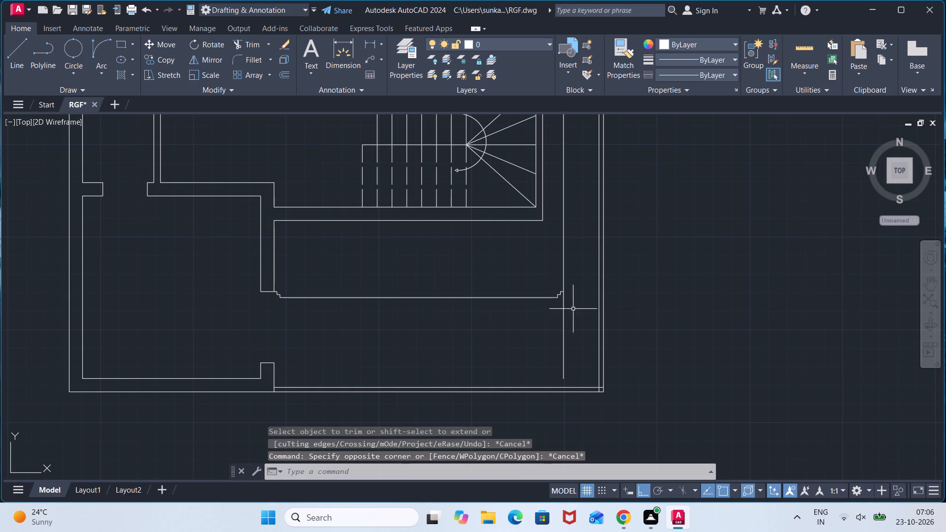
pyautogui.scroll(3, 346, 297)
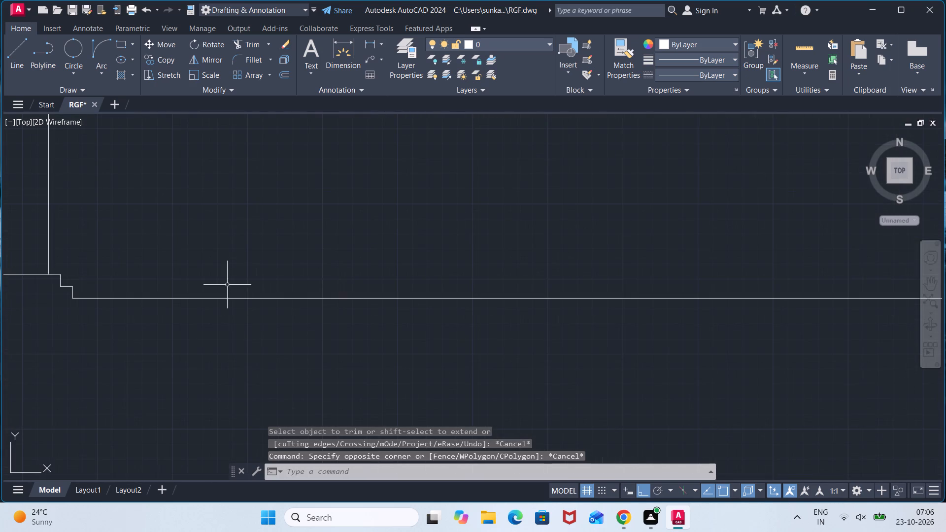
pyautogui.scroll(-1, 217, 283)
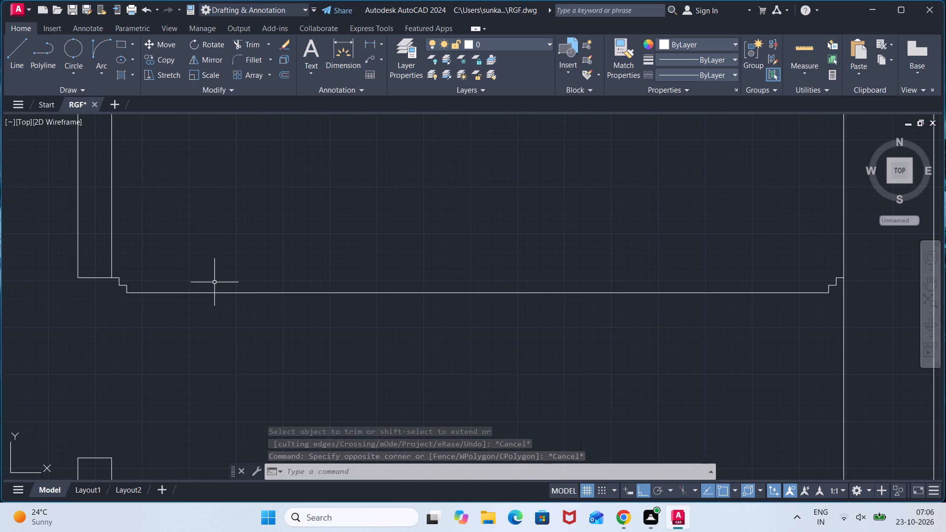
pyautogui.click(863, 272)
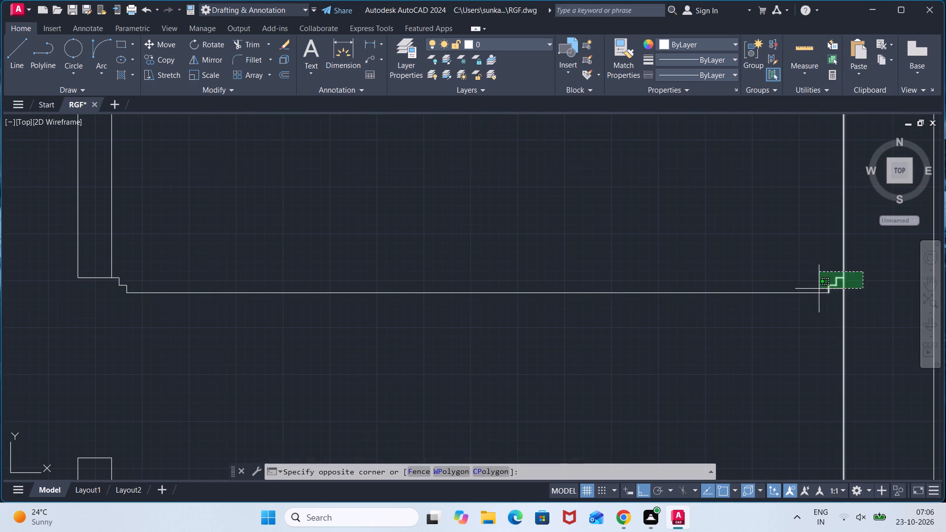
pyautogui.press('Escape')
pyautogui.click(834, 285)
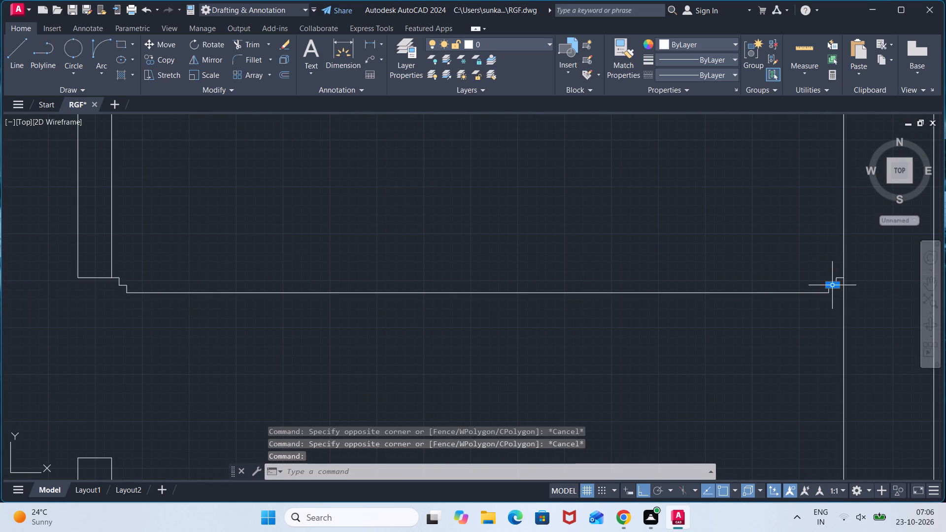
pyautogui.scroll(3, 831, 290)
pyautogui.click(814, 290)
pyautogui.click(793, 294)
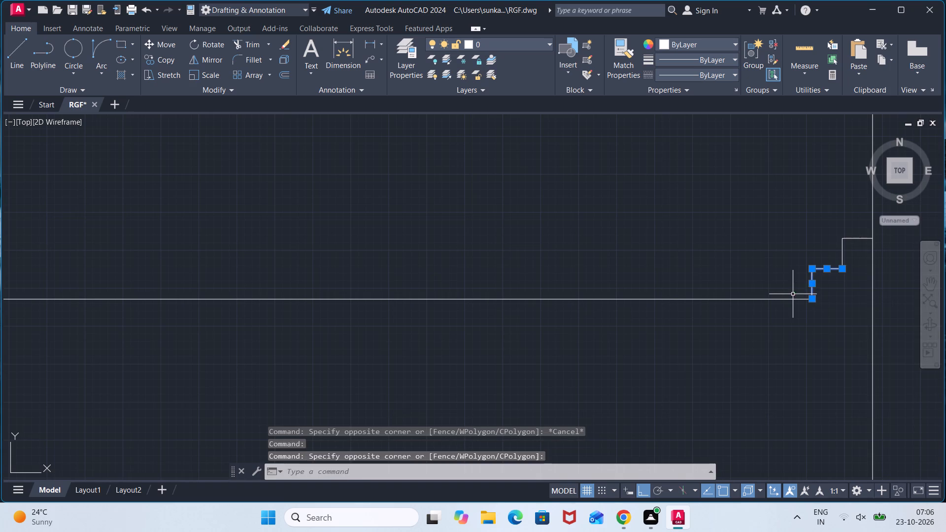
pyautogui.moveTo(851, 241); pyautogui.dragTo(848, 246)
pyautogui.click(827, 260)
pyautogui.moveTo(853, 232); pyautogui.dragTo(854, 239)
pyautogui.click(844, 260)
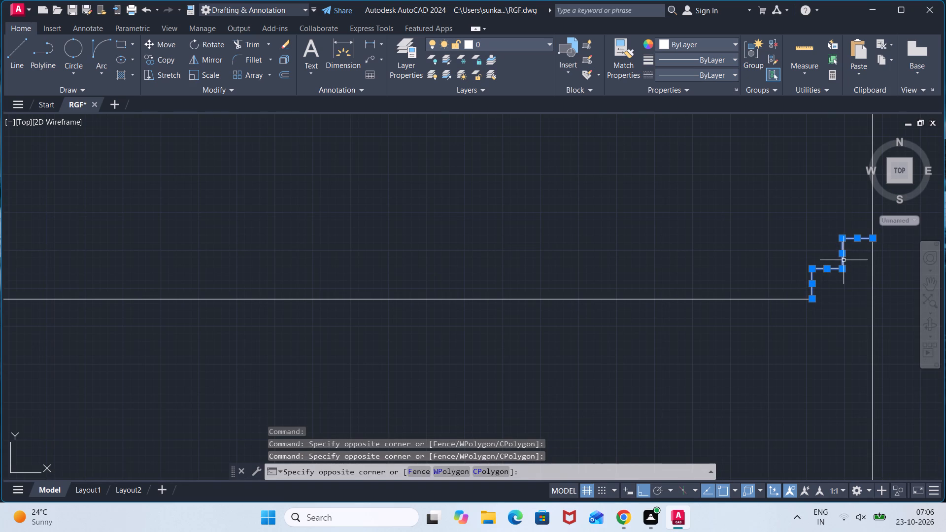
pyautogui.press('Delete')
# Draw a horizontal line from the east wall's inner face west to the inner vertical line, level with the stair wall's lower edge.
pyautogui.scroll(-4, 816, 253)
pyautogui.moveTo(789, 216); pyautogui.dragTo(729, 347, button='middle')
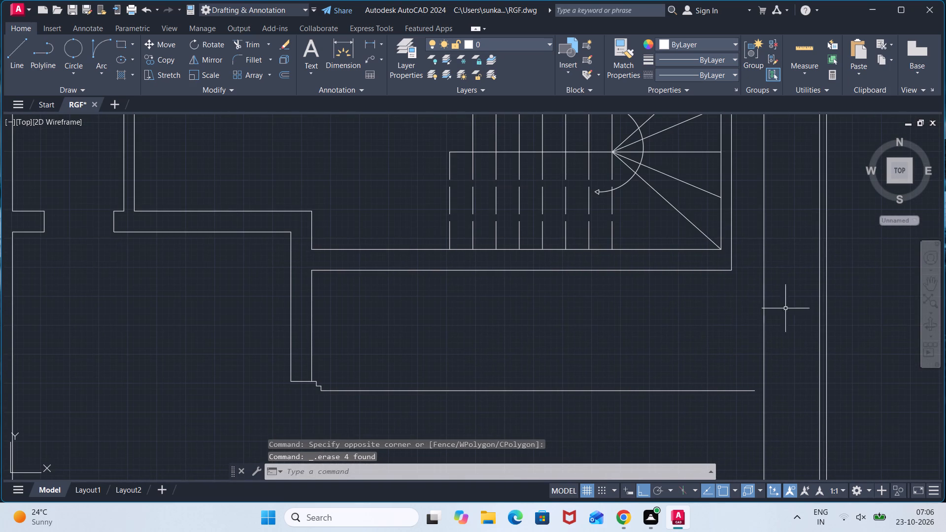
pyautogui.moveTo(799, 304); pyautogui.dragTo(775, 331, button='middle')
pyautogui.press('l')
pyautogui.press('Return')
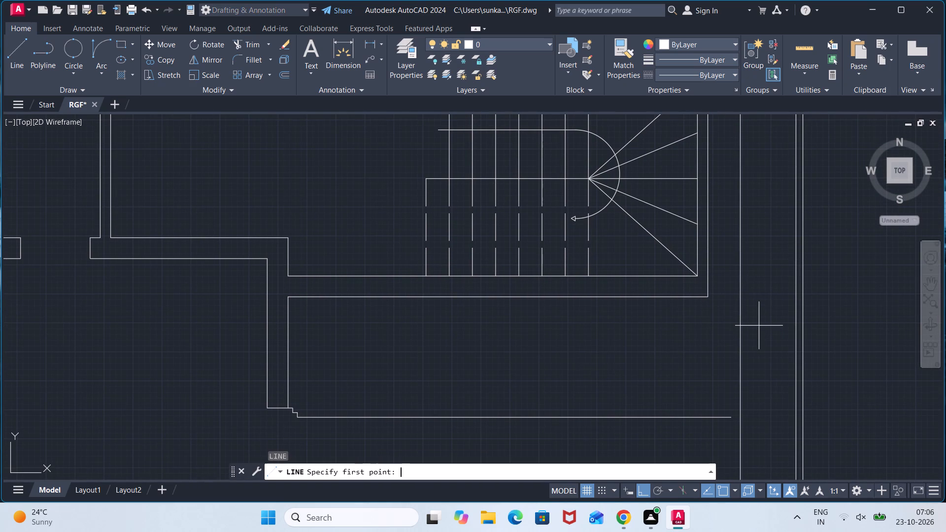
pyautogui.click(796, 297)
pyautogui.click(743, 298)
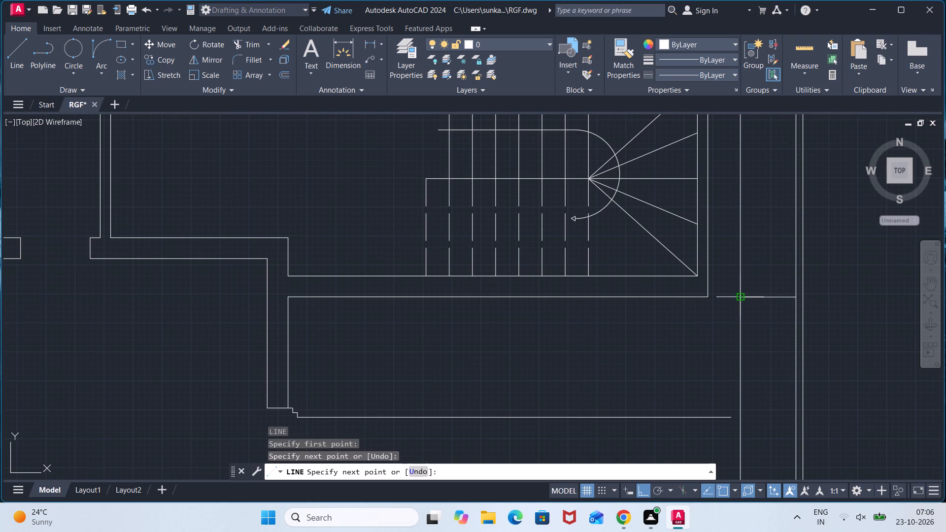
pyautogui.press('Escape')
# Trim off the inner vertical line below the new horizontal line.
pyautogui.click(743, 363)
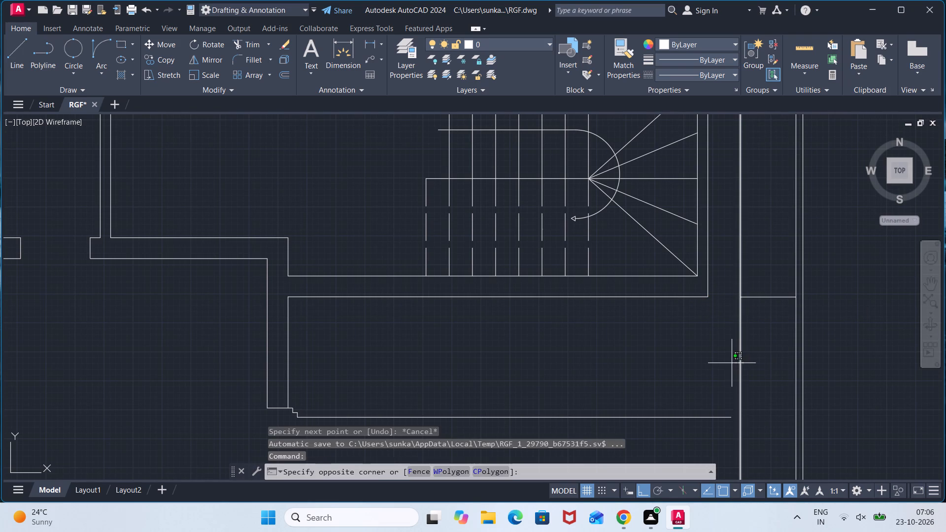
pyautogui.press('Escape')
pyautogui.write('TR')
pyautogui.press('Return')
pyautogui.click(773, 346)
pyautogui.click(730, 354)
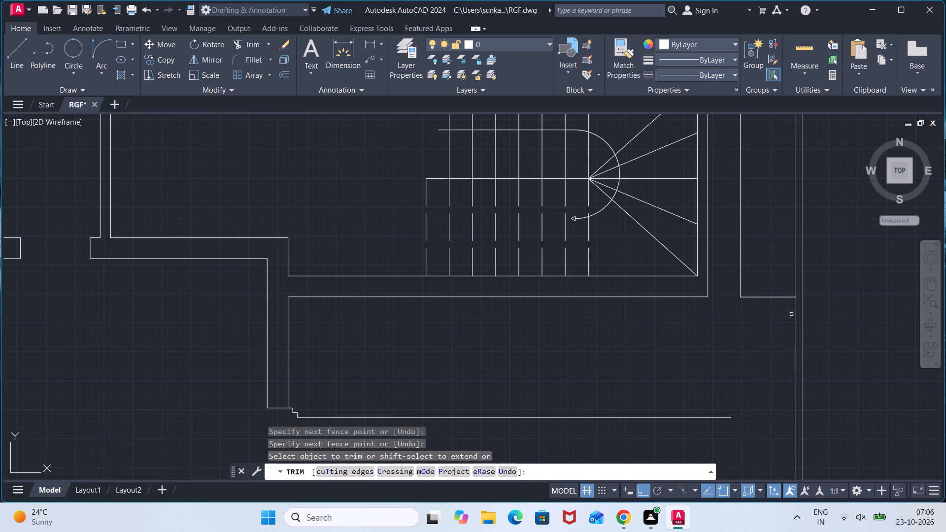
pyautogui.press('Escape')
# Stretch the short horizontal line's east end to the east wall's outer line.
pyautogui.click(775, 297)
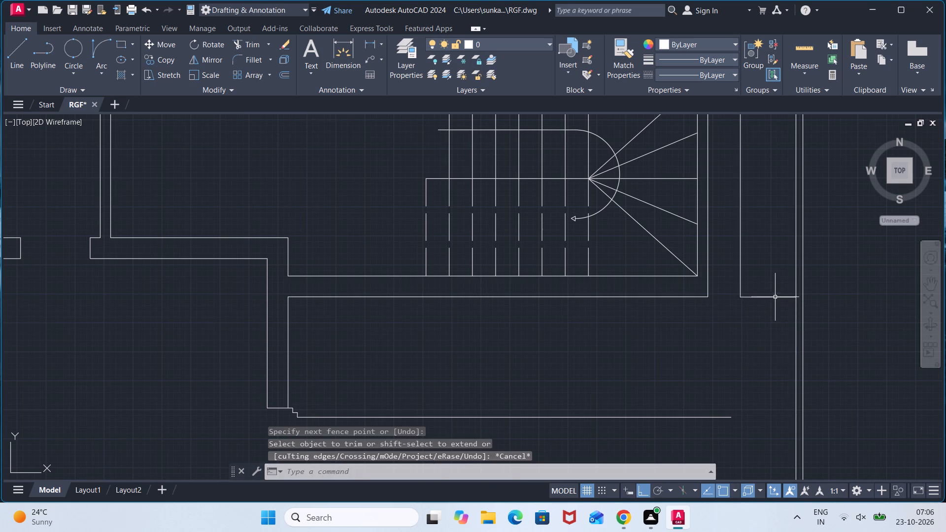
pyautogui.click(795, 295)
pyautogui.click(803, 294)
pyautogui.press('Escape')
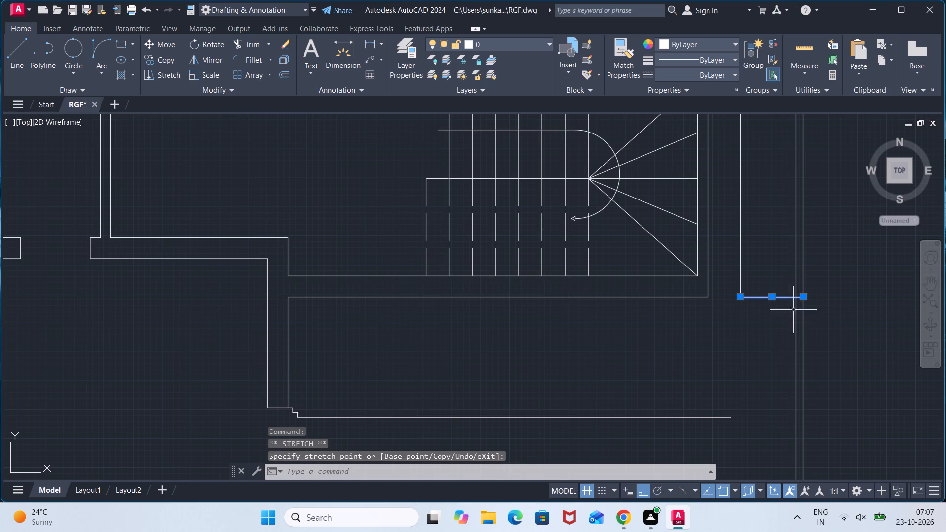
pyautogui.press('Escape')
pyautogui.press('Escape')
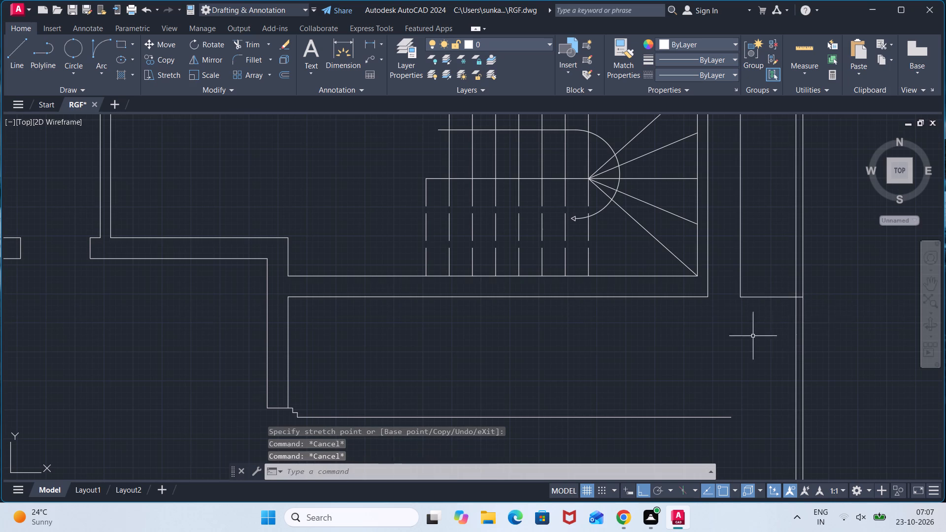
# Offset the east wall's inner line 9" to the west.
pyautogui.press('o')
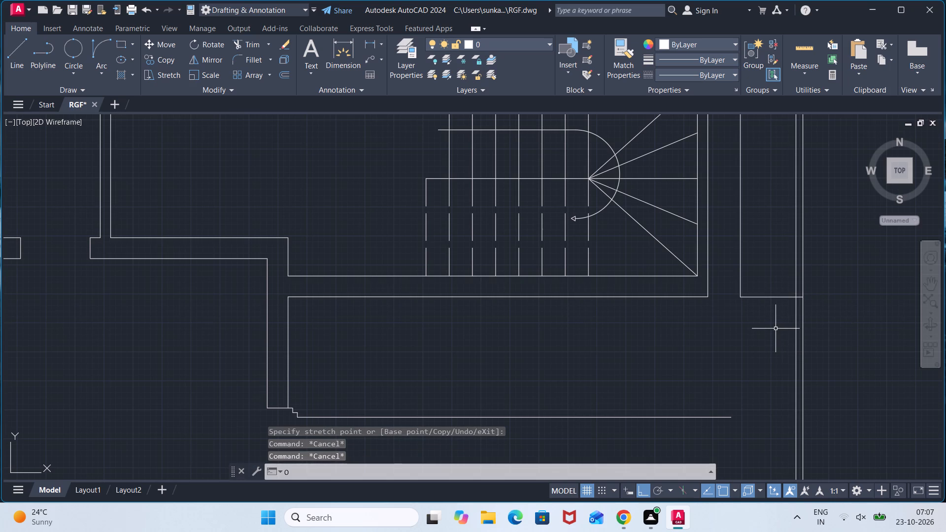
pyautogui.press('Return')
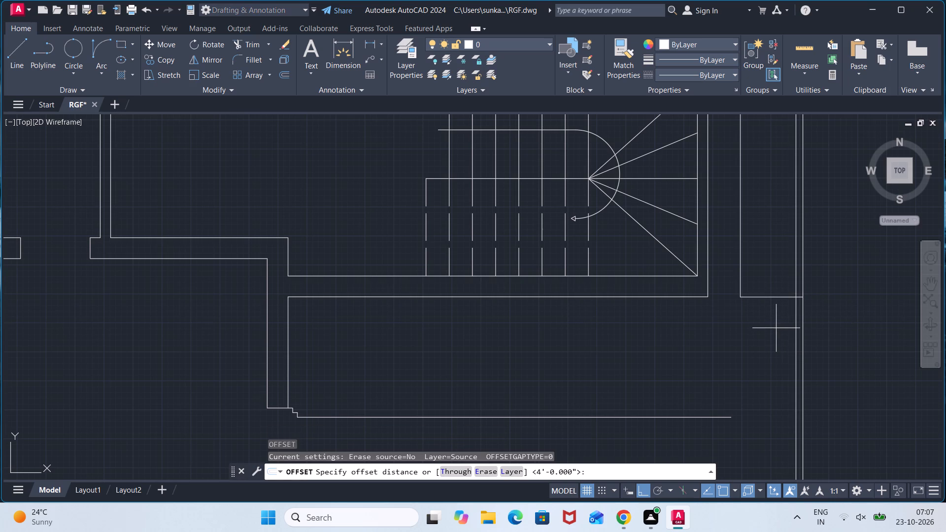
pyautogui.press('9')
pyautogui.hotkey('shift', '"')
pyautogui.press('Return')
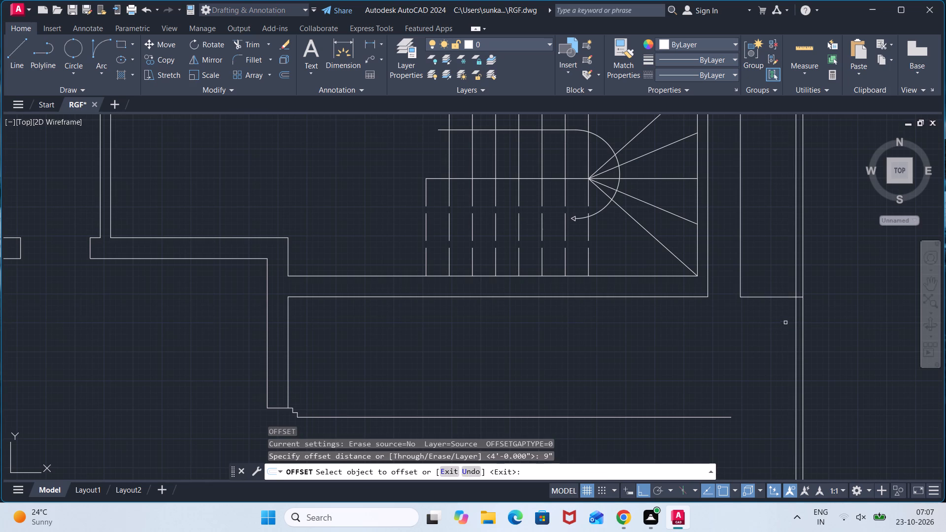
pyautogui.click(798, 318)
pyautogui.click(797, 320)
pyautogui.click(781, 322)
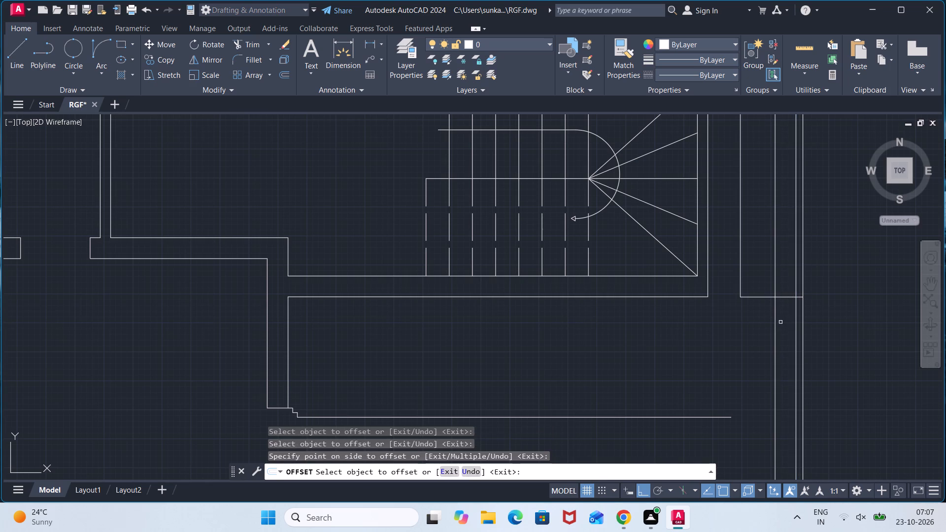
pyautogui.press('Escape')
# Trim the new offset line above the short horizontal line and the east wall's former inner line below it.
pyautogui.write('TR')
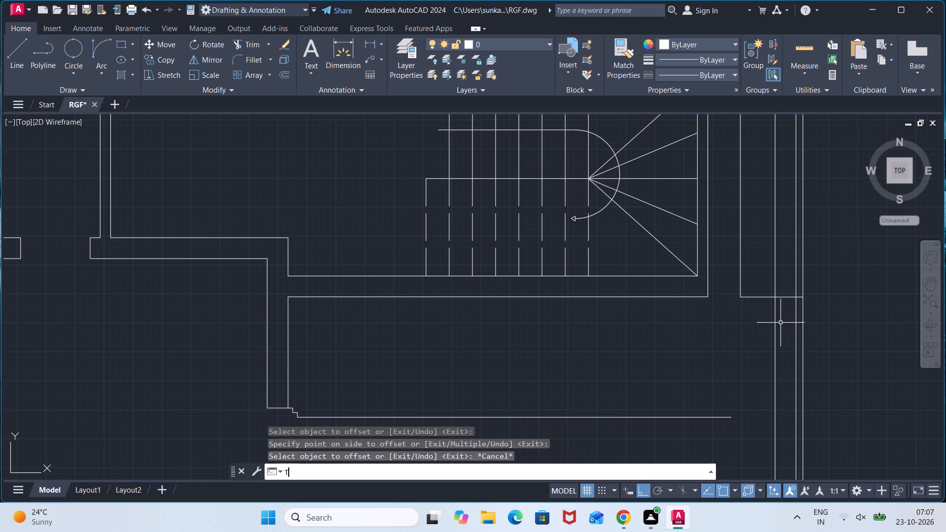
pyautogui.press('Return')
pyautogui.click(775, 279)
pyautogui.scroll(-2, 727, 347)
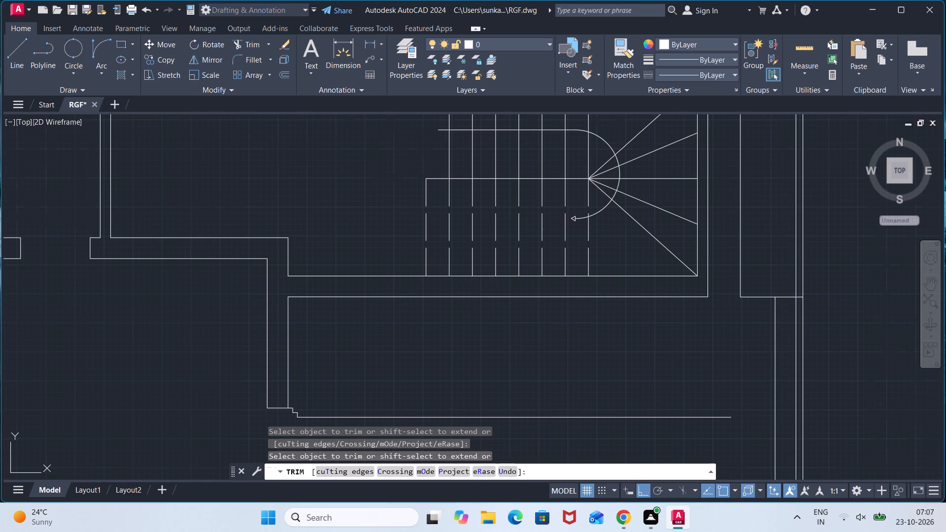
pyautogui.scroll(-2, 727, 354)
pyautogui.scroll(5, 727, 363)
pyautogui.click(761, 343)
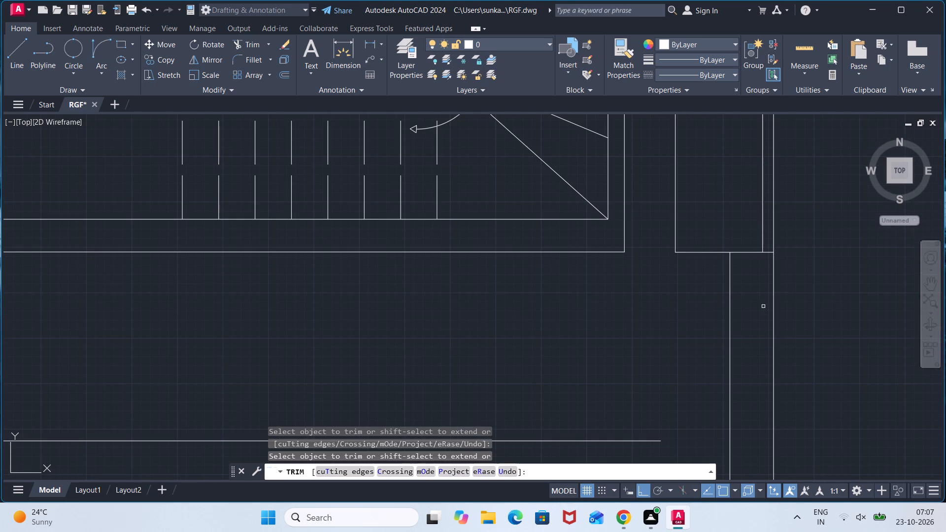
pyautogui.scroll(-3, 762, 310)
pyautogui.moveTo(704, 349); pyautogui.dragTo(701, 318, button='middle')
pyautogui.press('Escape')
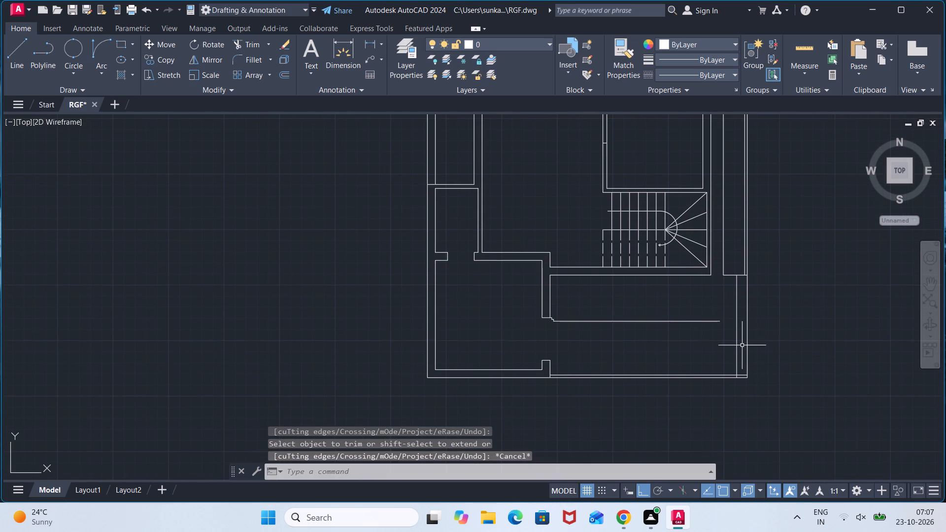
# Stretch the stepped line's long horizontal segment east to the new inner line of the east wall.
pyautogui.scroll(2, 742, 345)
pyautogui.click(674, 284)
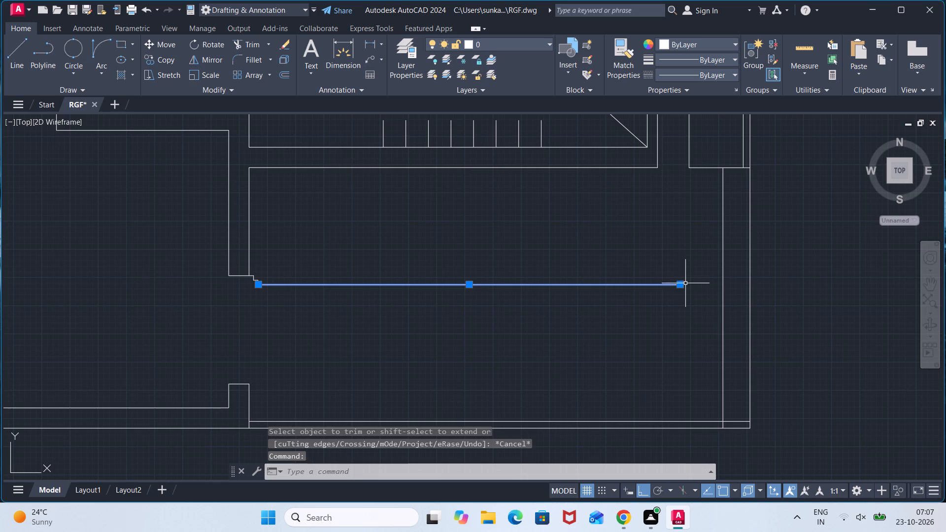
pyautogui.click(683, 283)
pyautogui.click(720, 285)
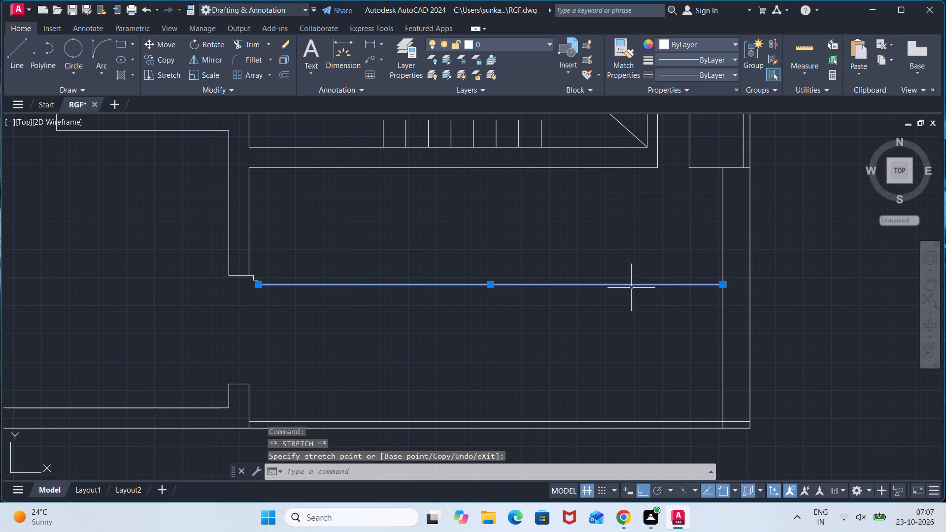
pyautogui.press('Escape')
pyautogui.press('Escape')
# Erase the stepped line's short west-end segments together with its long horizontal segment.
pyautogui.click(286, 269)
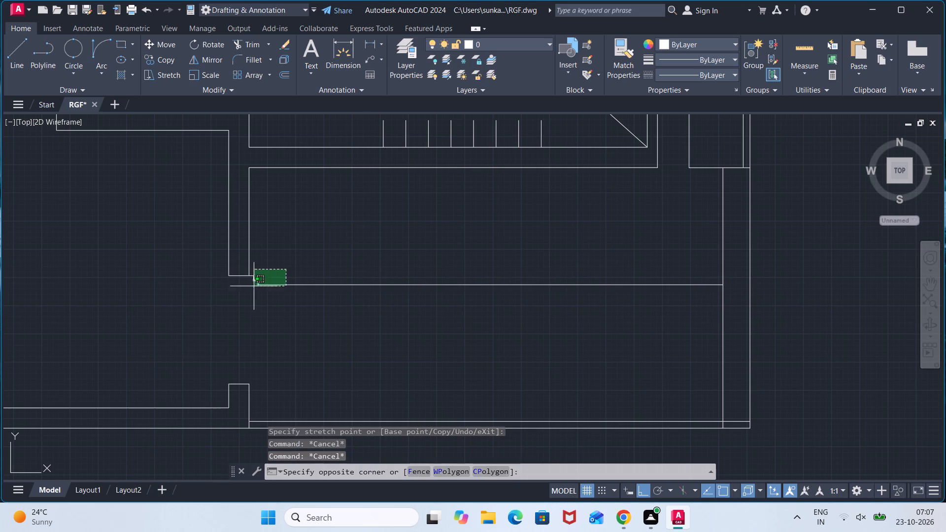
pyautogui.click(251, 291)
pyautogui.press('Delete')
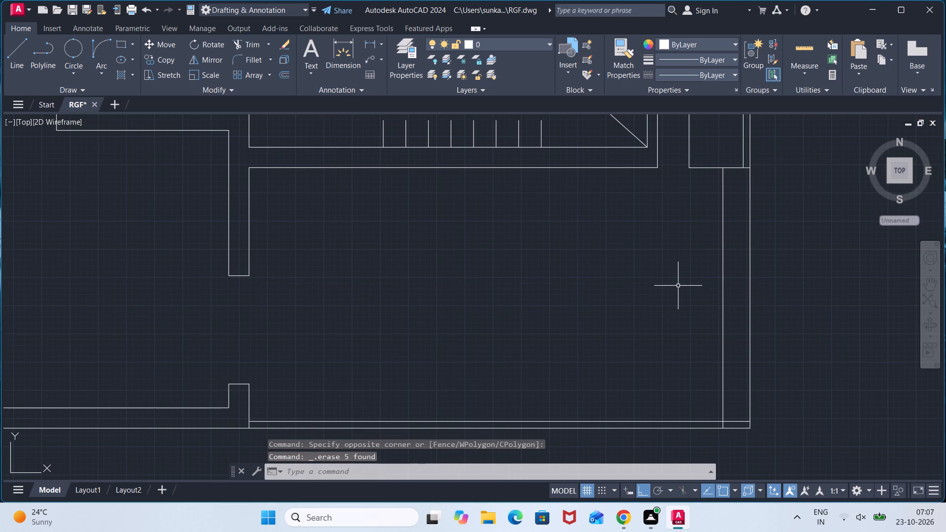
# Draw a stepped line from the wall stub's lower-east corner: 4" east, 4" south, 4" east, 4" south, and east to the east wall's new inner line.
pyautogui.press('l')
pyautogui.press('Return')
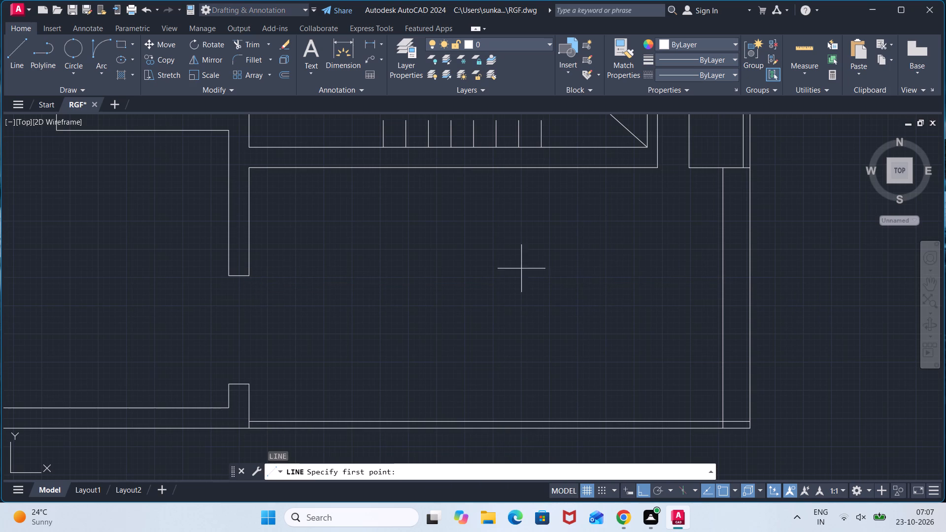
pyautogui.scroll(3, 245, 278)
pyautogui.click(260, 264)
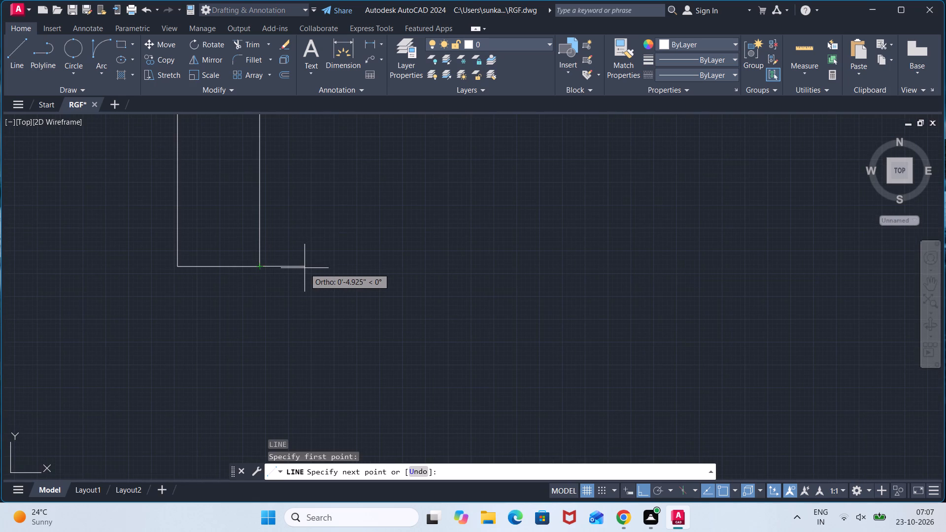
pyautogui.write('4"')
pyautogui.press('Return')
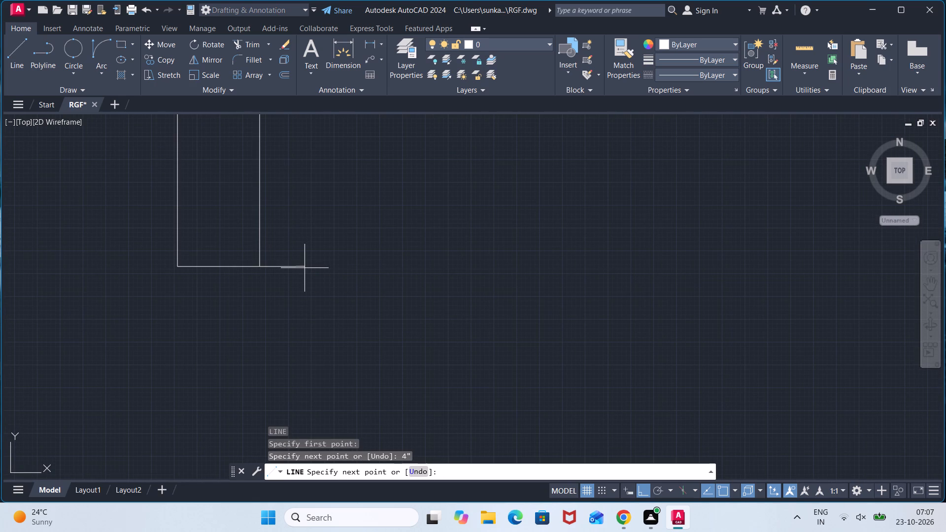
pyautogui.write('4"')
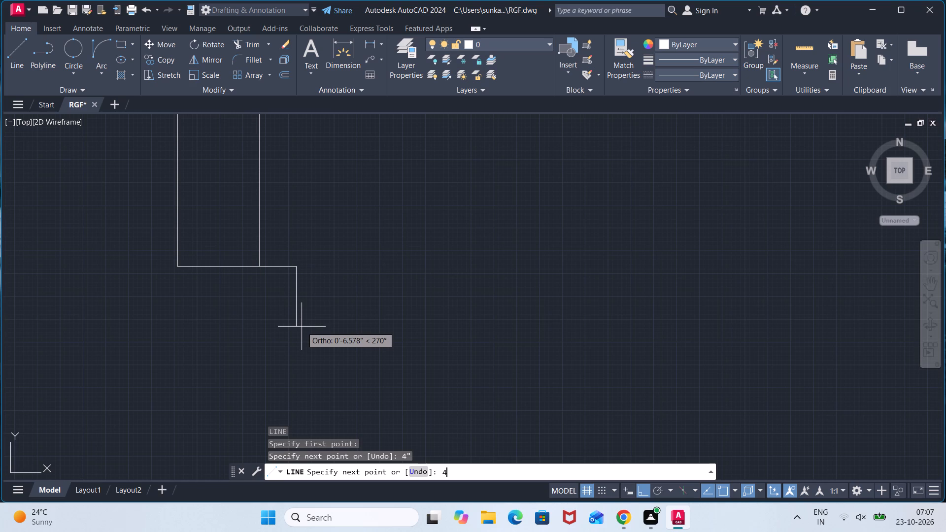
pyautogui.press('Return')
pyautogui.write('4"')
pyautogui.press('Return')
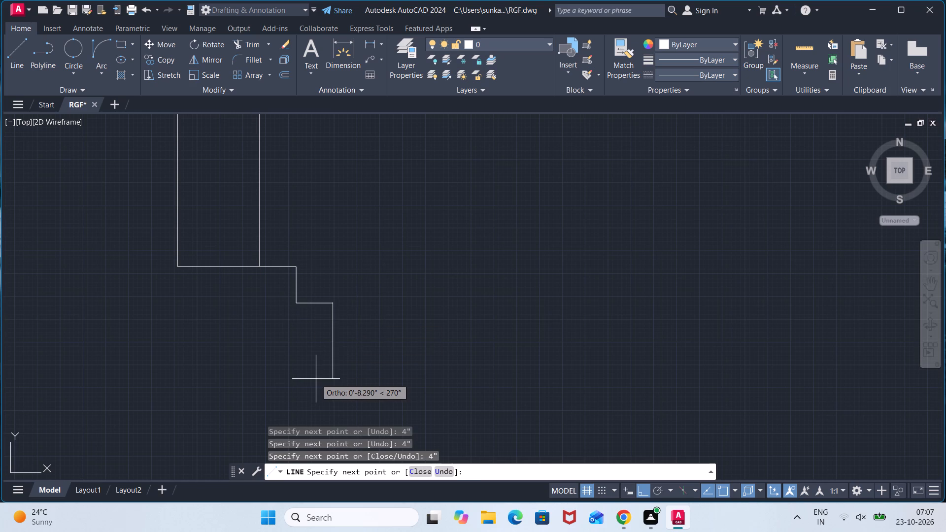
pyautogui.hotkey('shift', '"')
pyautogui.press('BackSpace')
pyautogui.press('BackSpace')
pyautogui.write('4"')
pyautogui.press('Return')
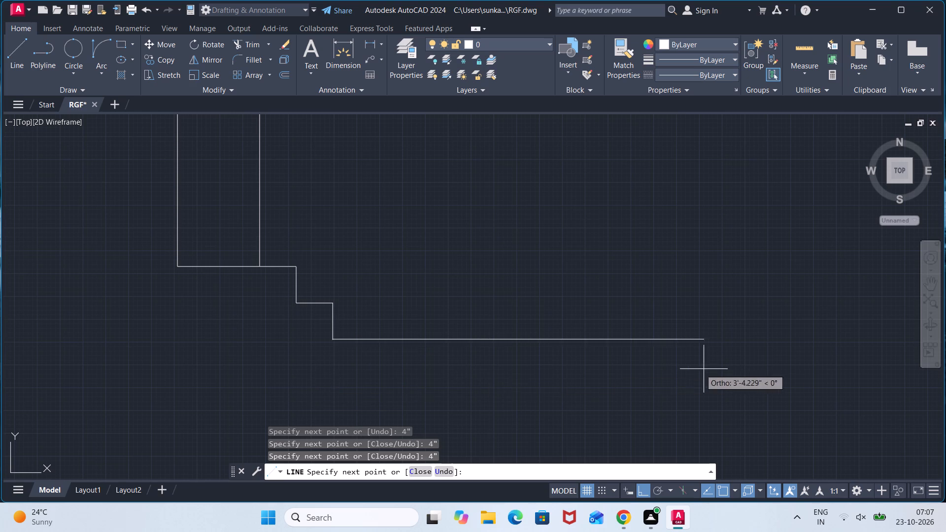
pyautogui.scroll(-4, 721, 367)
pyautogui.moveTo(770, 351); pyautogui.dragTo(459, 364, button='middle')
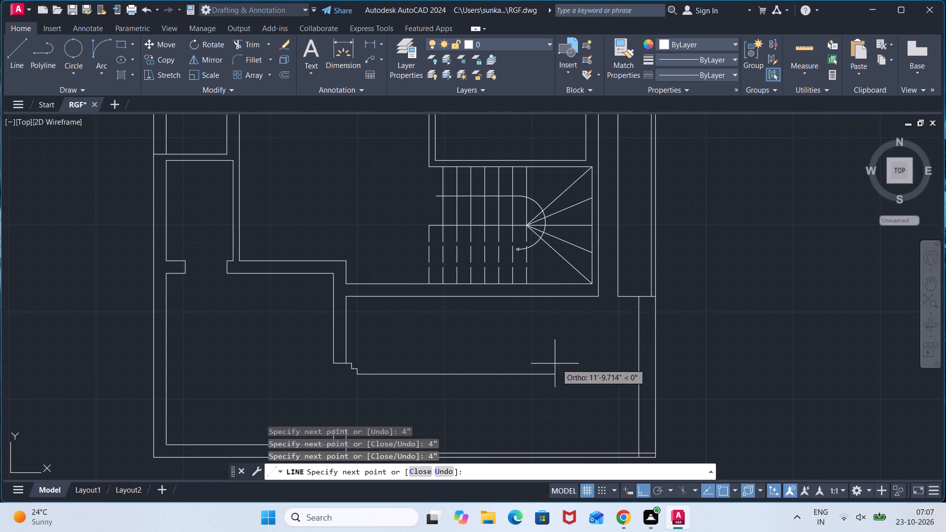
pyautogui.click(637, 373)
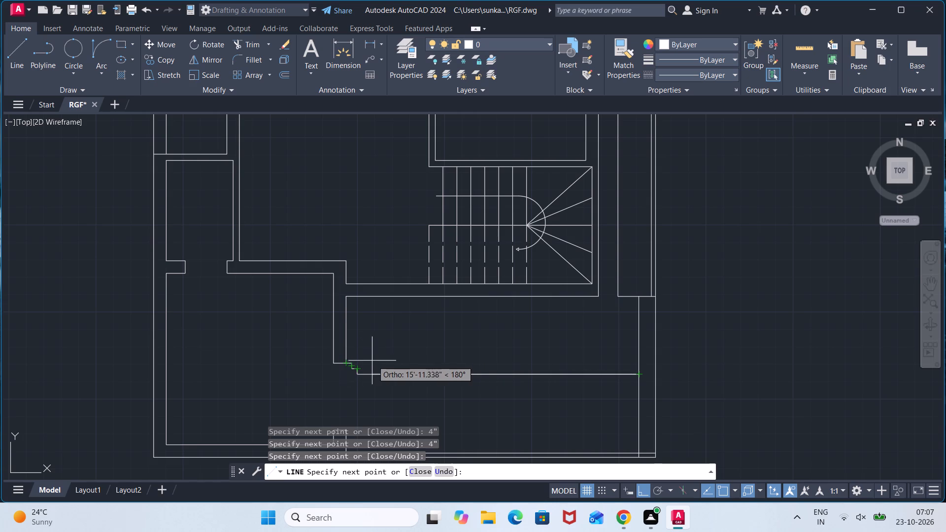
pyautogui.press('Escape')
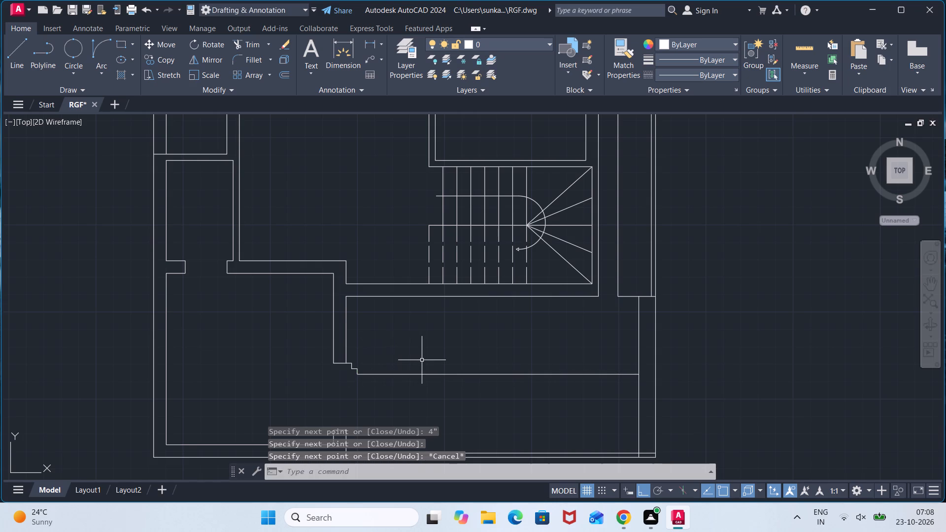
# Draw a horizontal guide line from the first step's outer corner east to the east wall's new inner line.
pyautogui.press('l')
pyautogui.press('Return')
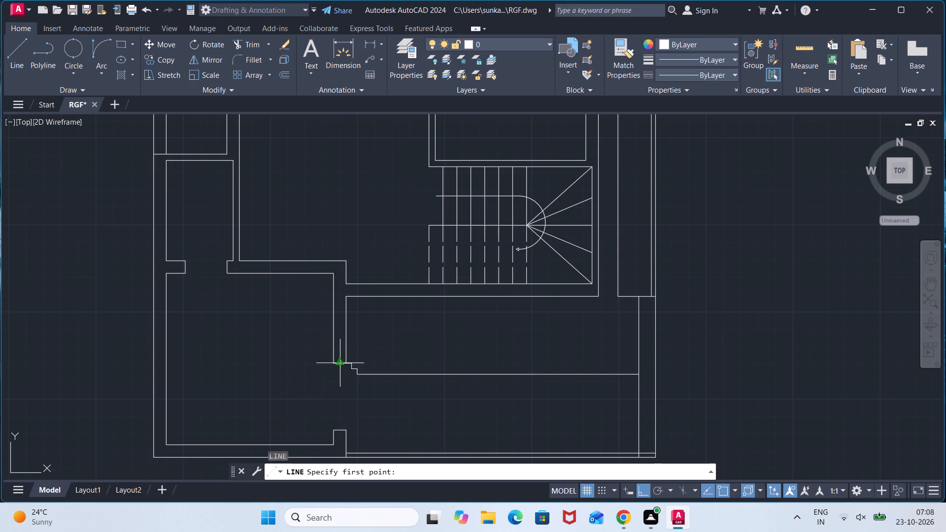
pyautogui.click(353, 363)
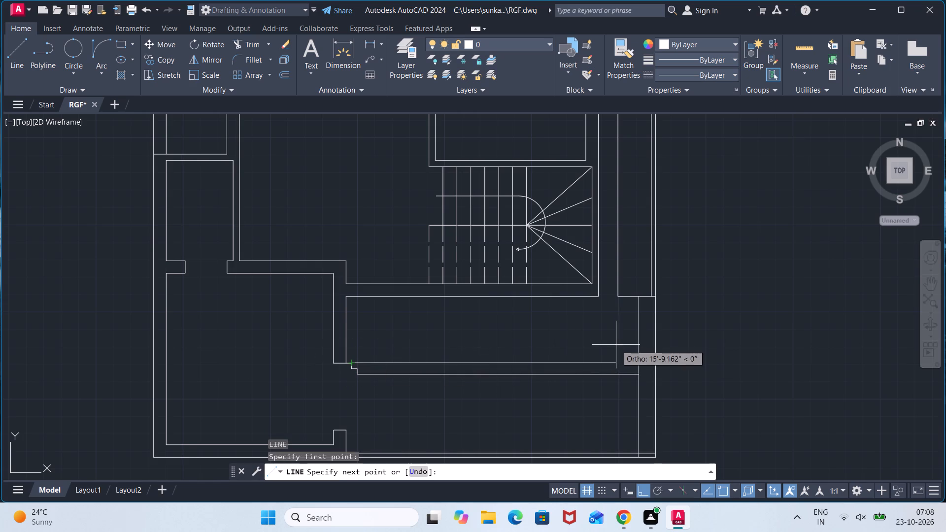
pyautogui.click(636, 361)
pyautogui.press('Escape')
pyautogui.scroll(3, 637, 361)
pyautogui.press('Tab')
pyautogui.scroll(3, 629, 375)
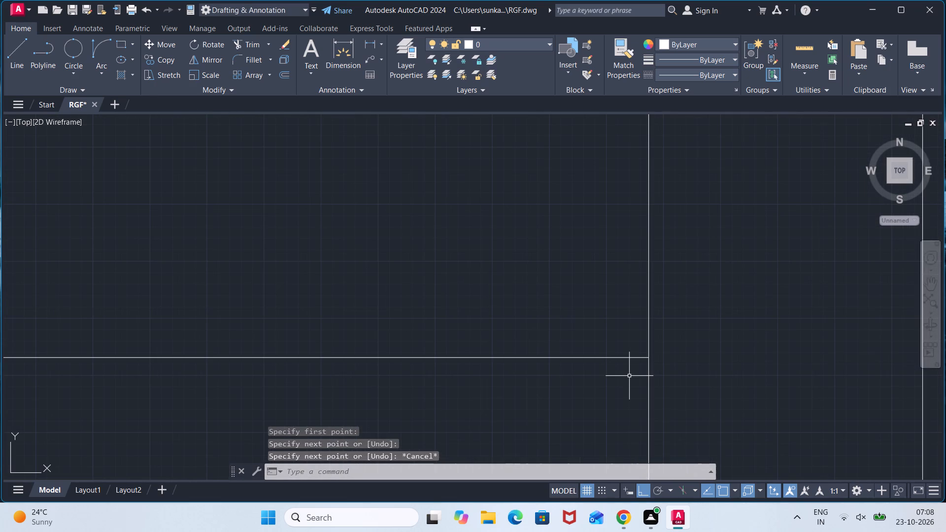
# Draw a mirrored stepped end from the guide line's east end: 4" west, 4" south, 4" west, and south to the long horizontal line.
pyautogui.press('l')
pyautogui.press('Return')
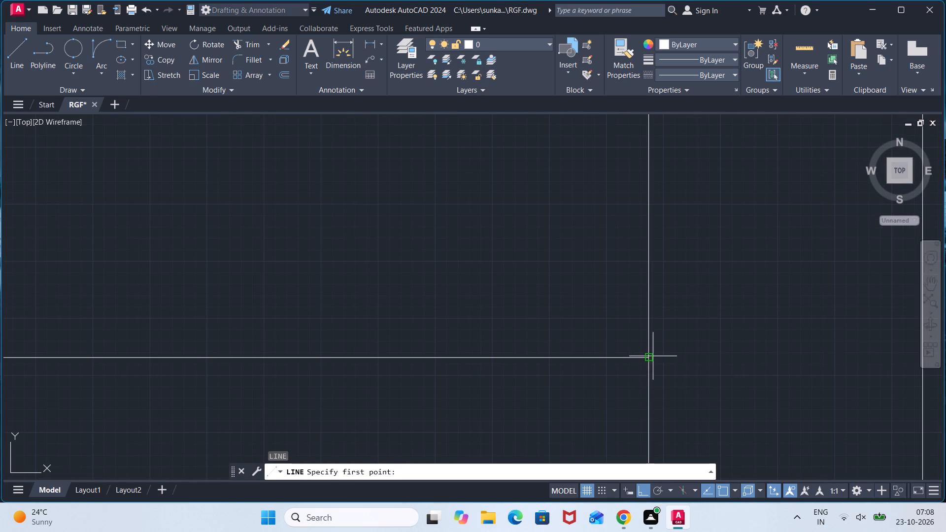
pyautogui.click(652, 357)
pyautogui.write('4"')
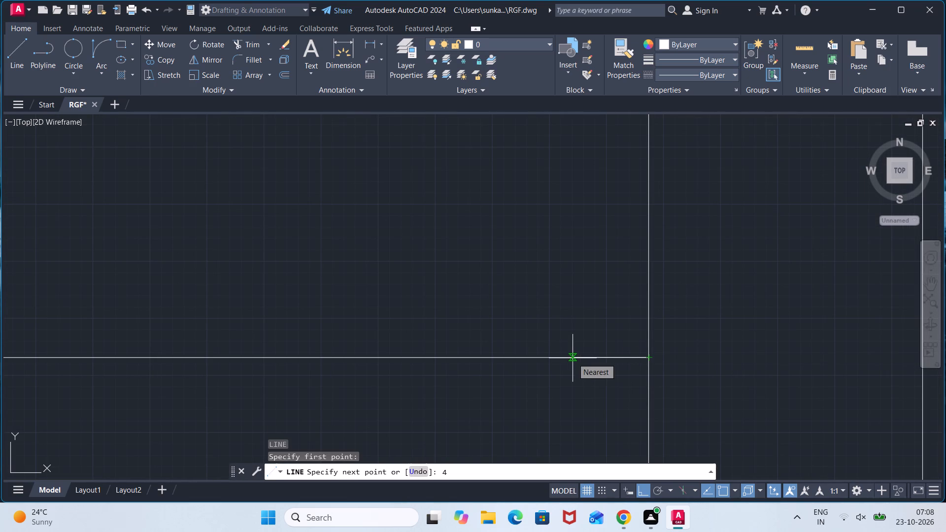
pyautogui.press('Return')
pyautogui.moveTo(554, 419); pyautogui.dragTo(528, 253, button='middle')
pyautogui.write('4"')
pyautogui.press('Return')
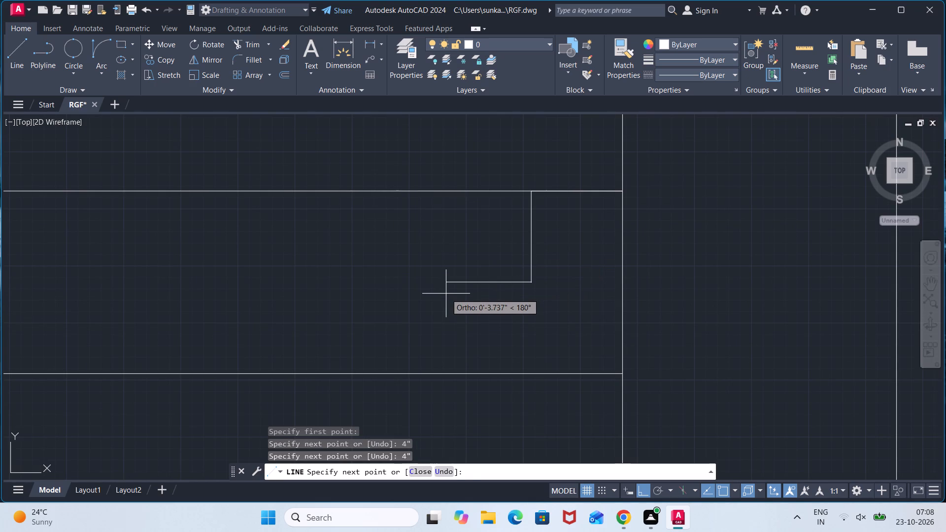
pyautogui.write('4"')
pyautogui.press('Return')
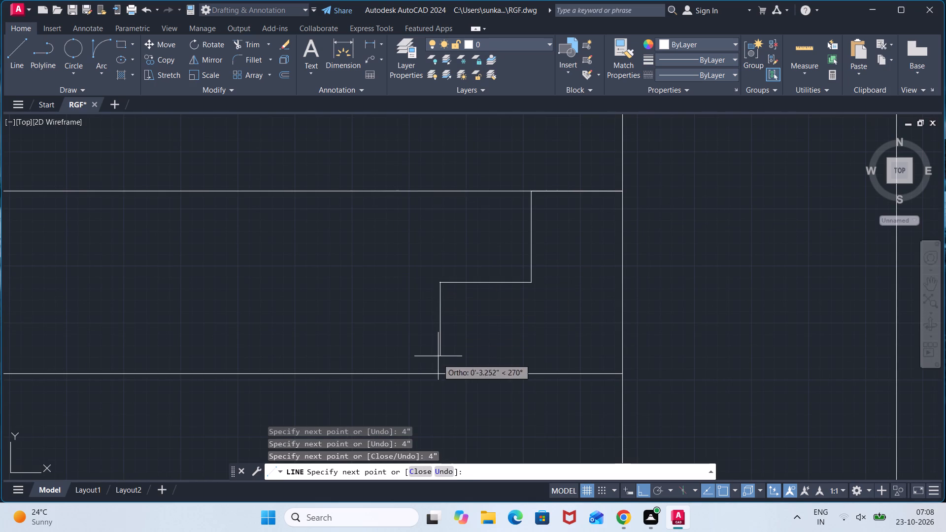
pyautogui.click(437, 371)
pyautogui.press('Escape')
# Trim away the horizontal guide line and the long line's leftover piece beneath the new east-end steps.
pyautogui.scroll(-3, 321, 298)
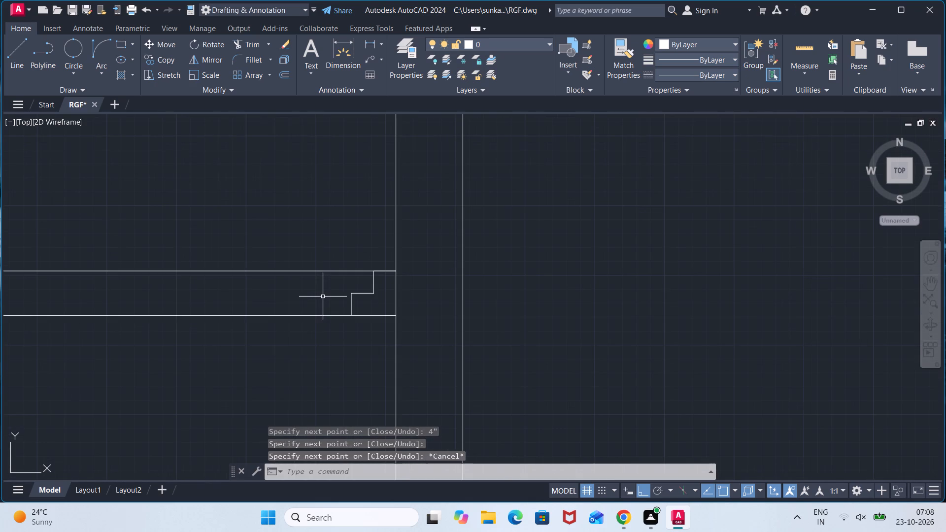
pyautogui.write('TR')
pyautogui.press('Return')
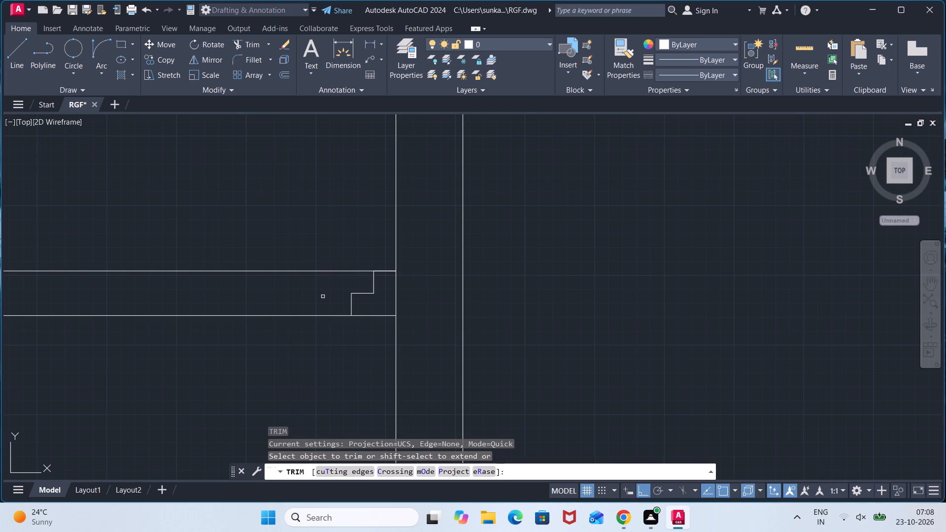
pyautogui.click(323, 288)
pyautogui.click(319, 234)
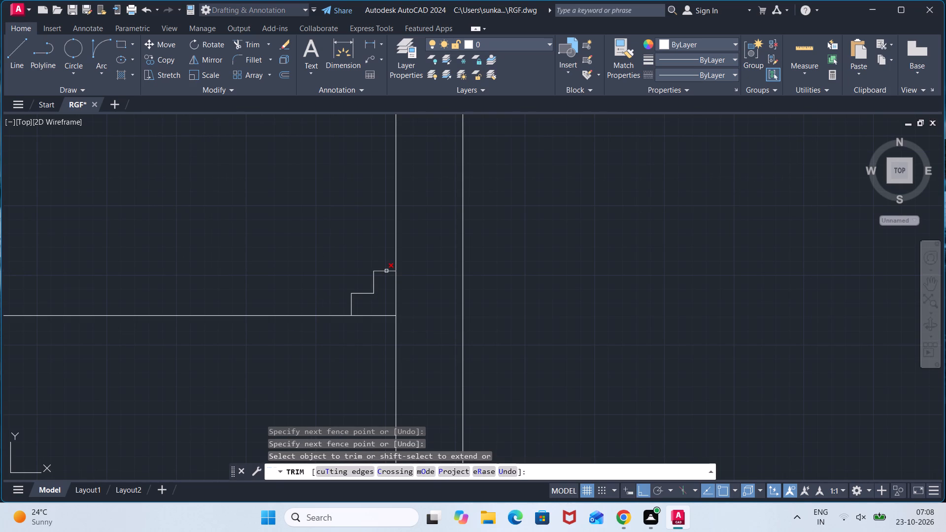
pyautogui.click(386, 271)
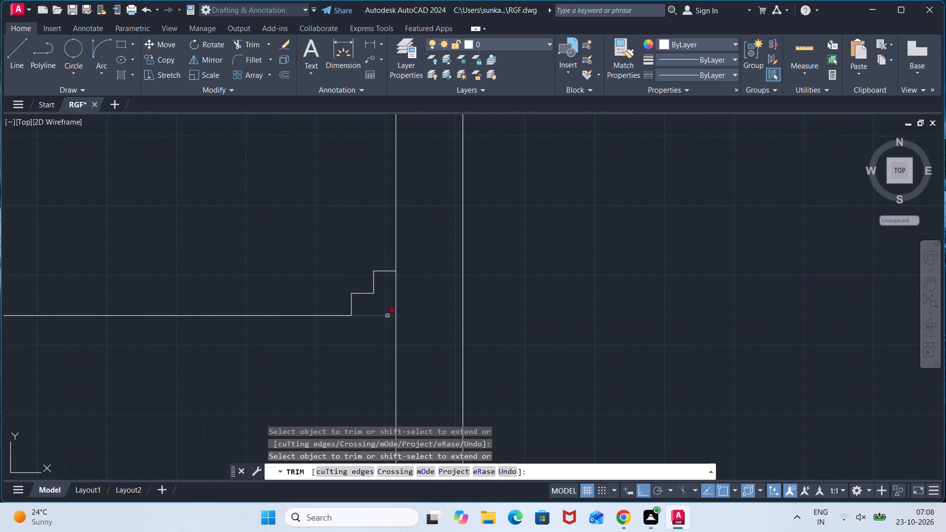
pyautogui.click(387, 316)
pyautogui.scroll(-4, 262, 346)
pyautogui.moveTo(198, 315); pyautogui.dragTo(335, 284, button='middle')
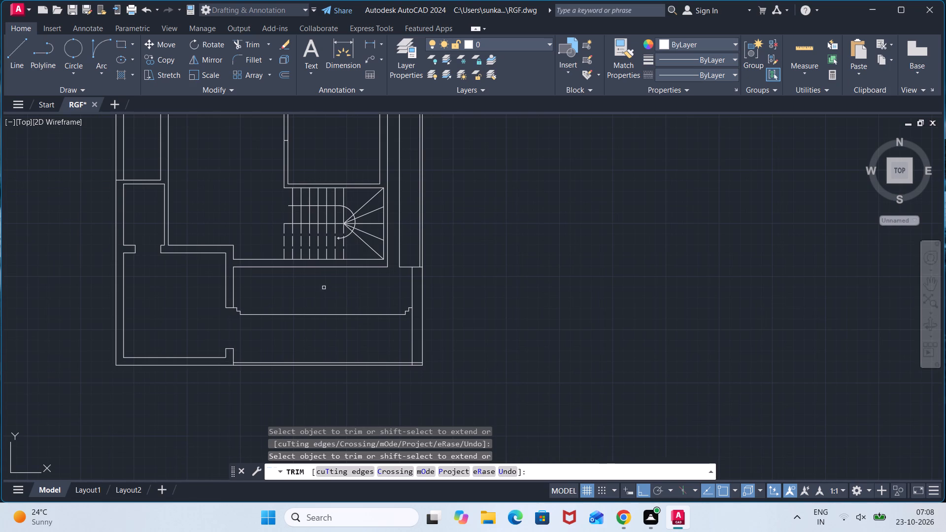
pyautogui.moveTo(301, 290); pyautogui.dragTo(327, 319, button='middle')
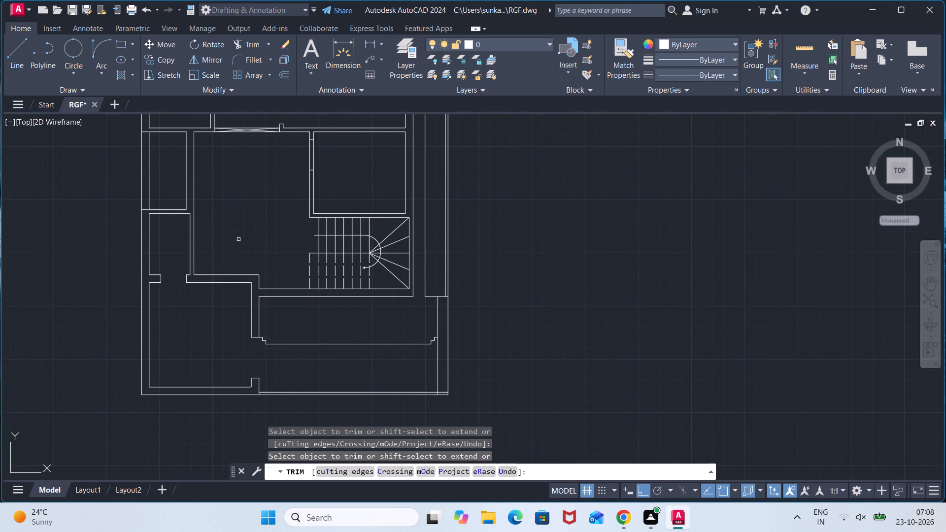
# Trim both lines of the west wall of the room north of the staircase to open a doorway.
pyautogui.moveTo(252, 226); pyautogui.dragTo(288, 370, button='middle')
pyautogui.click(373, 297)
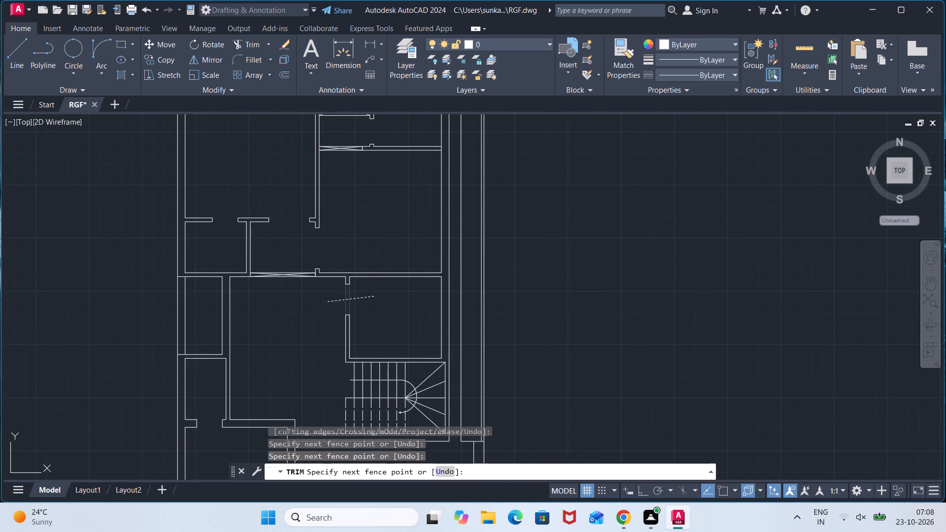
pyautogui.click(327, 302)
pyautogui.scroll(-2, 293, 360)
pyautogui.moveTo(292, 364); pyautogui.dragTo(340, 327, button='middle')
pyautogui.moveTo(343, 316); pyautogui.dragTo(343, 386, button='middle')
pyautogui.scroll(2, 338, 314)
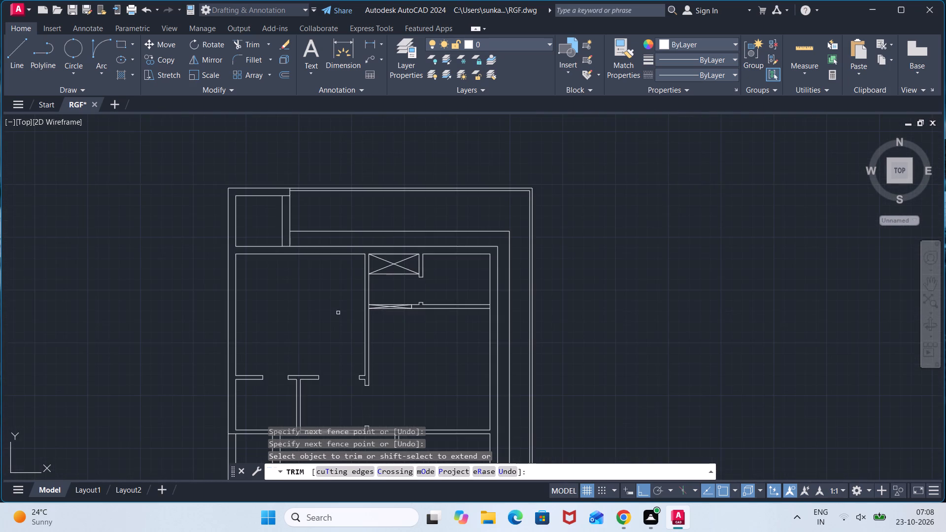
pyautogui.moveTo(322, 306); pyautogui.dragTo(349, 371, button='middle')
pyautogui.press('Escape')
# Draw crossed diagonals corner to corner in the narrow strip on the northwest room's east side, linked along its south edge.
pyautogui.scroll(3, 340, 280)
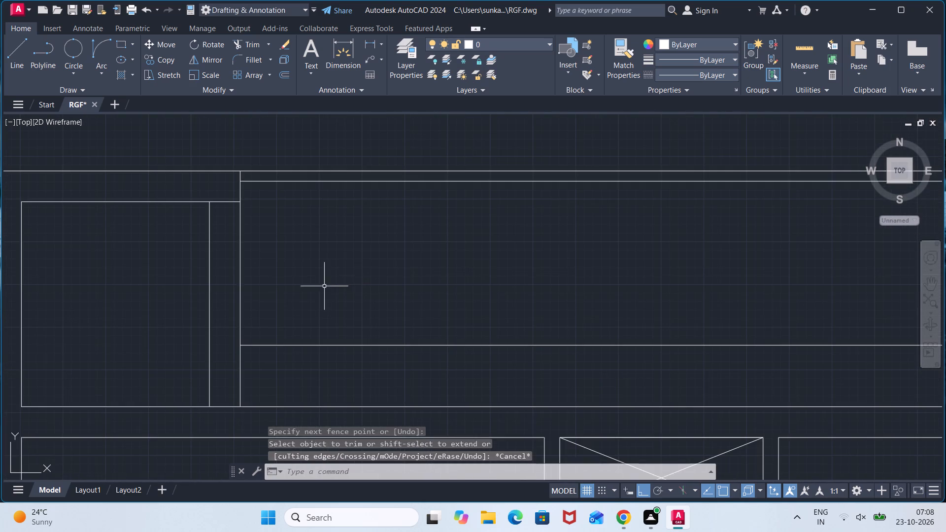
pyautogui.moveTo(321, 287); pyautogui.dragTo(358, 236, button='middle')
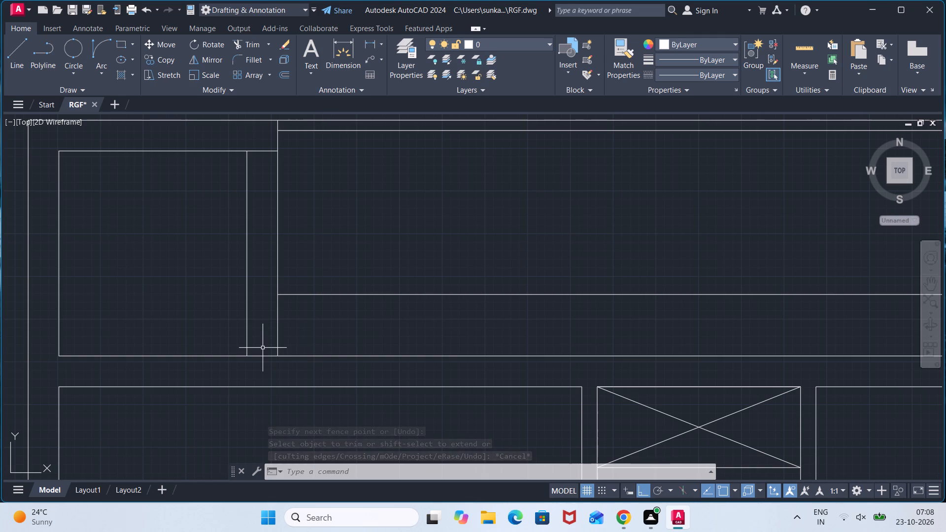
pyautogui.press('l')
pyautogui.press('Return')
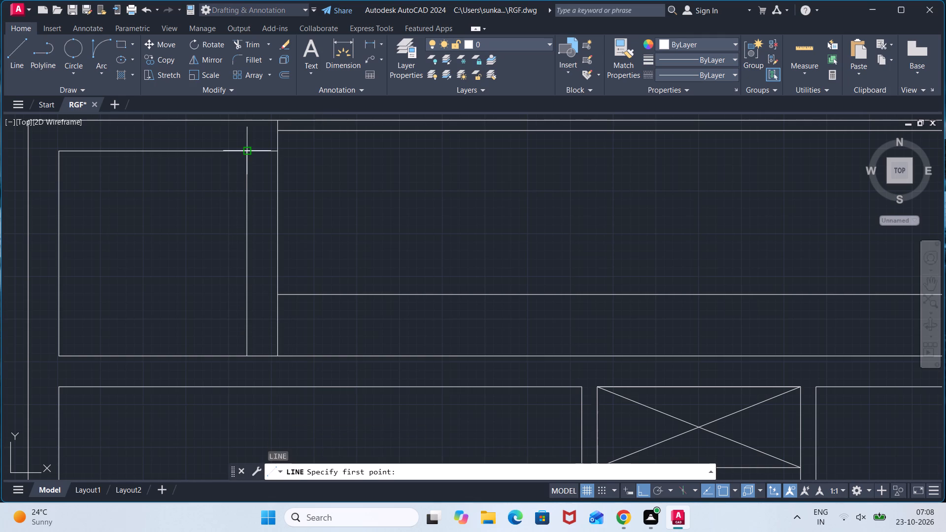
pyautogui.click(245, 151)
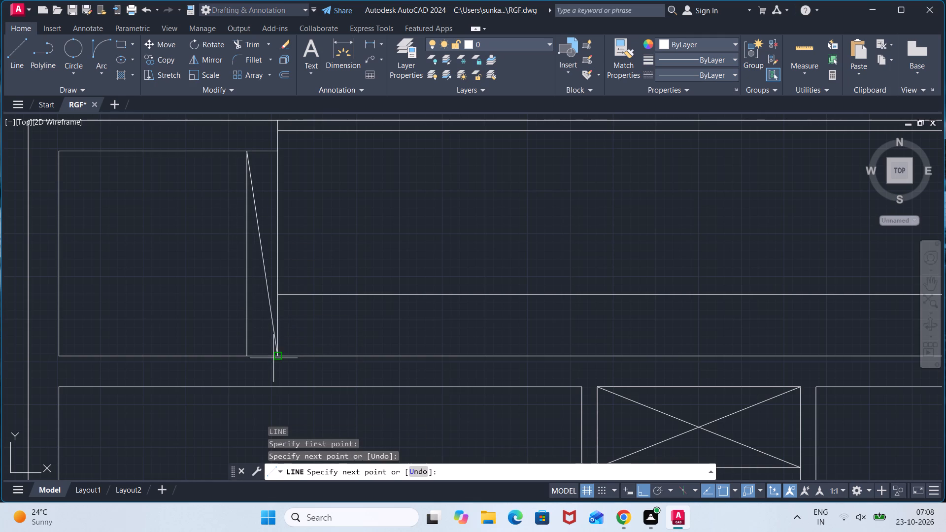
pyautogui.click(273, 358)
pyautogui.click(247, 355)
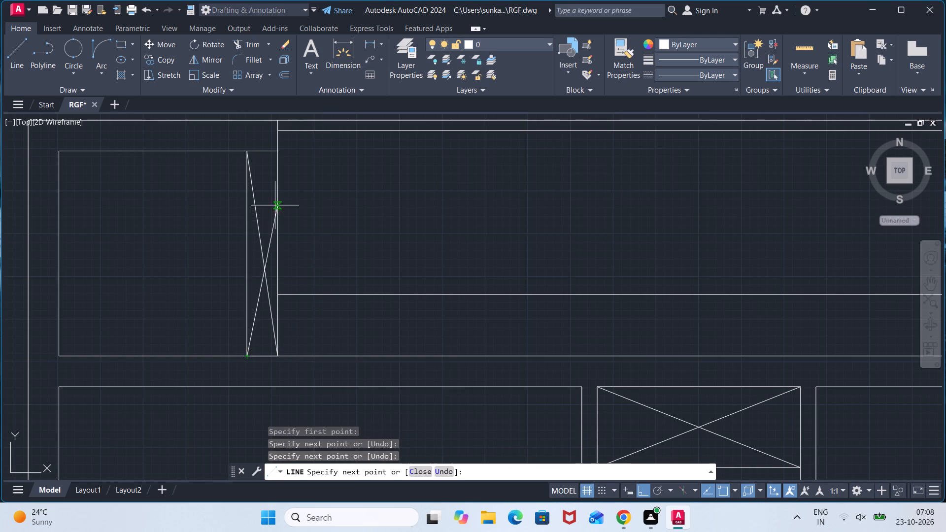
pyautogui.click(276, 149)
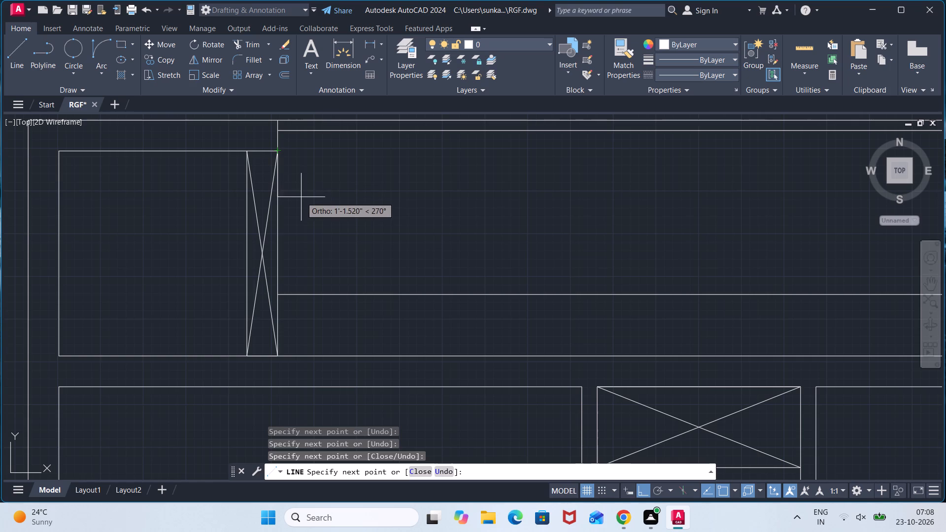
pyautogui.press('Escape')
# Draw an L-shaped door outline in the empty space east of the plan: 4' east, then 4' north.
pyautogui.scroll(-4, 431, 208)
pyautogui.scroll(2, 499, 310)
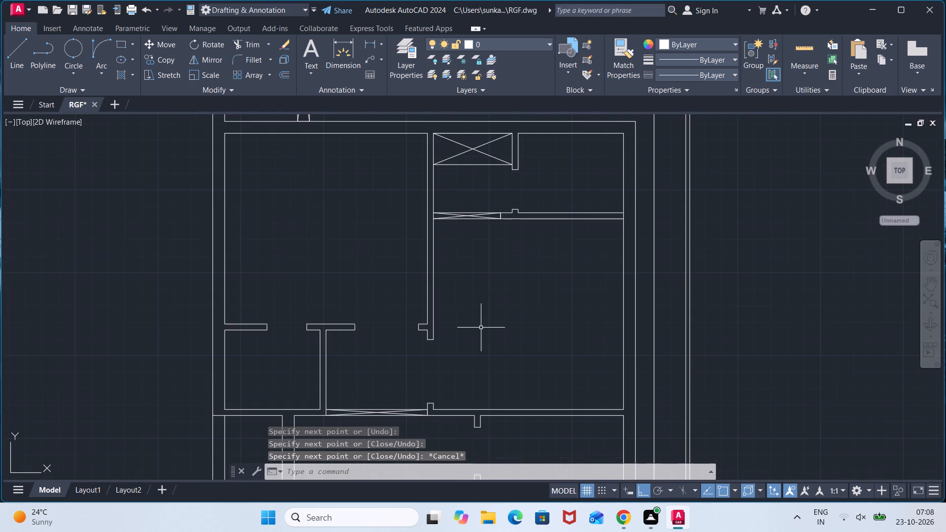
pyautogui.moveTo(481, 328); pyautogui.dragTo(490, 265, button='middle')
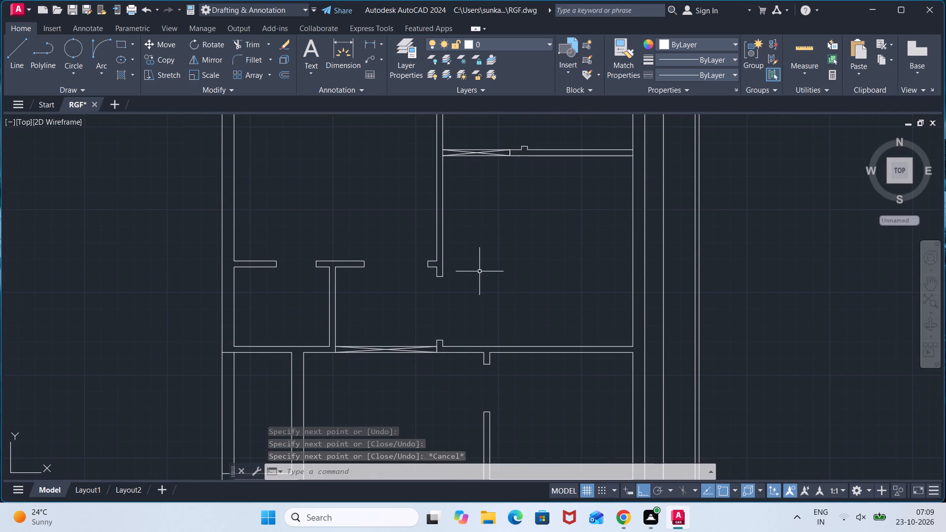
pyautogui.scroll(-2, 787, 252)
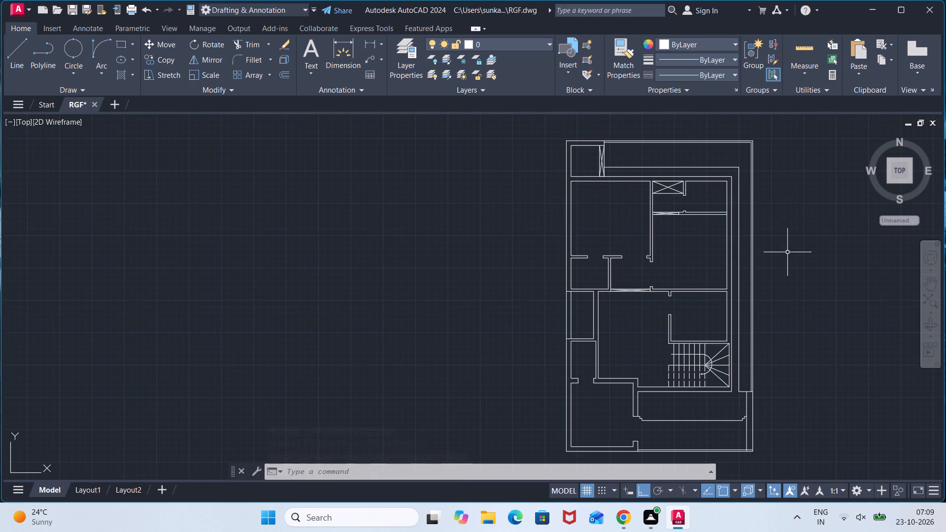
pyautogui.moveTo(781, 253); pyautogui.dragTo(644, 215, button='middle')
pyautogui.scroll(2, 671, 246)
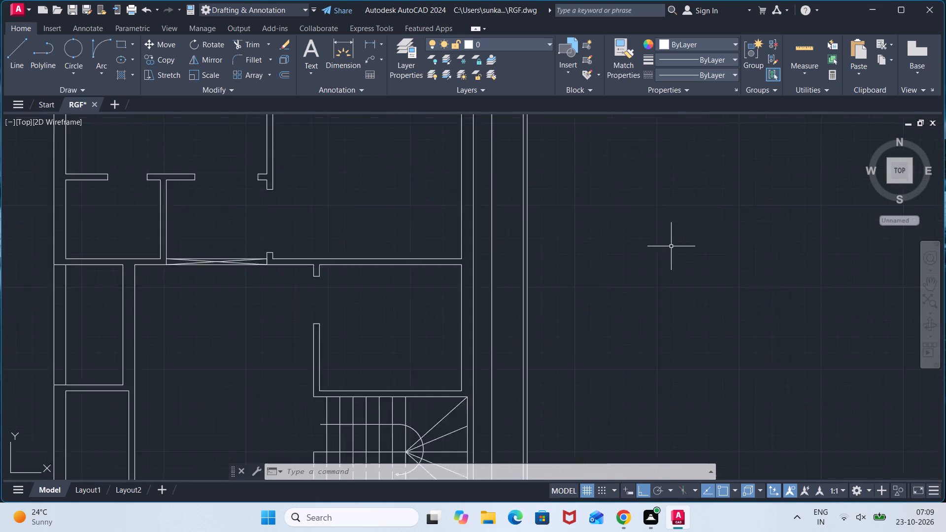
pyautogui.scroll(1, 671, 246)
pyautogui.press('l')
pyautogui.press('Return')
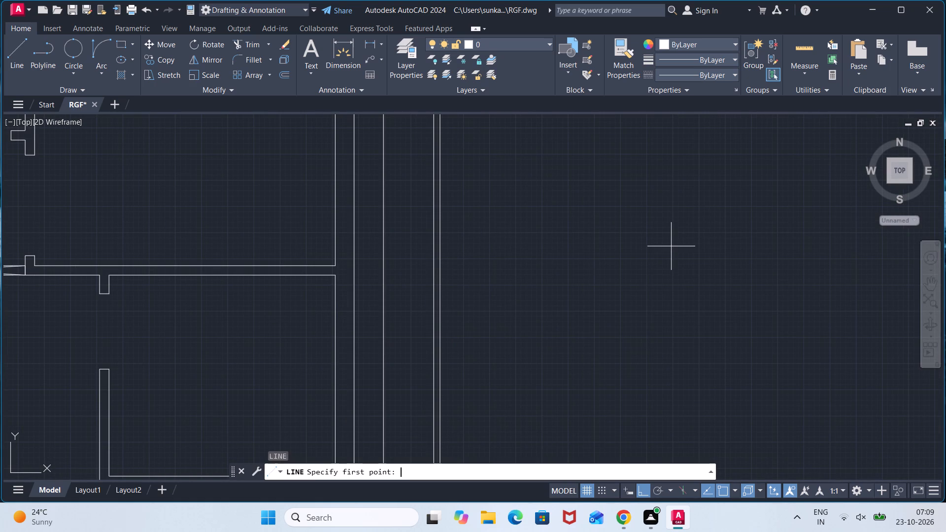
pyautogui.click(577, 363)
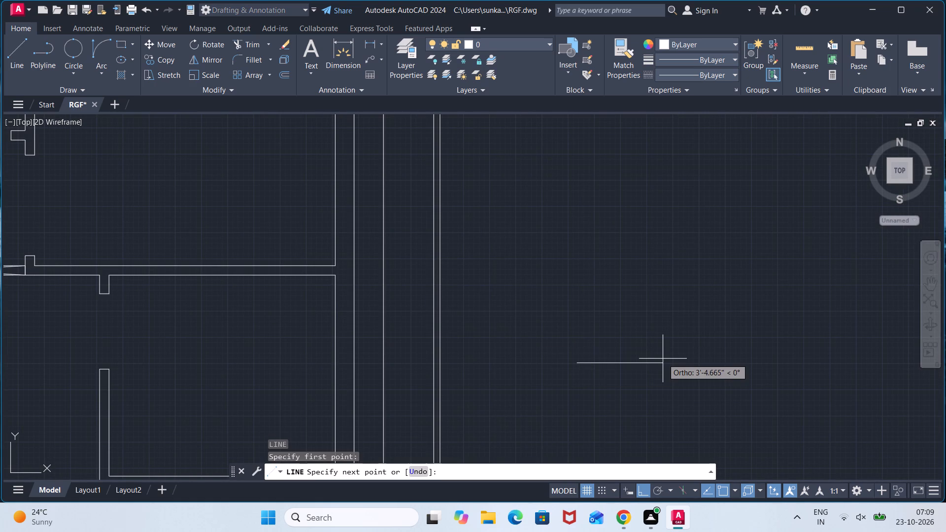
pyautogui.write("4'")
pyautogui.press('Return')
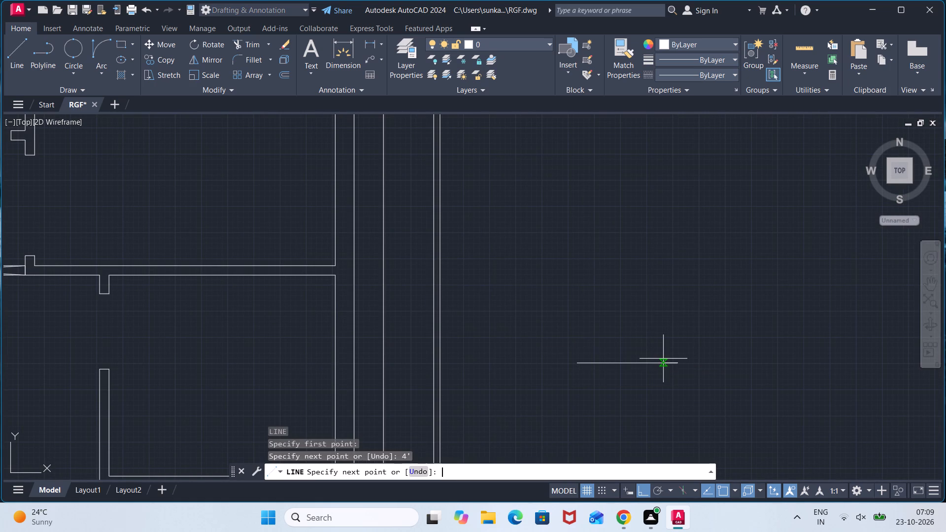
pyautogui.write("4'")
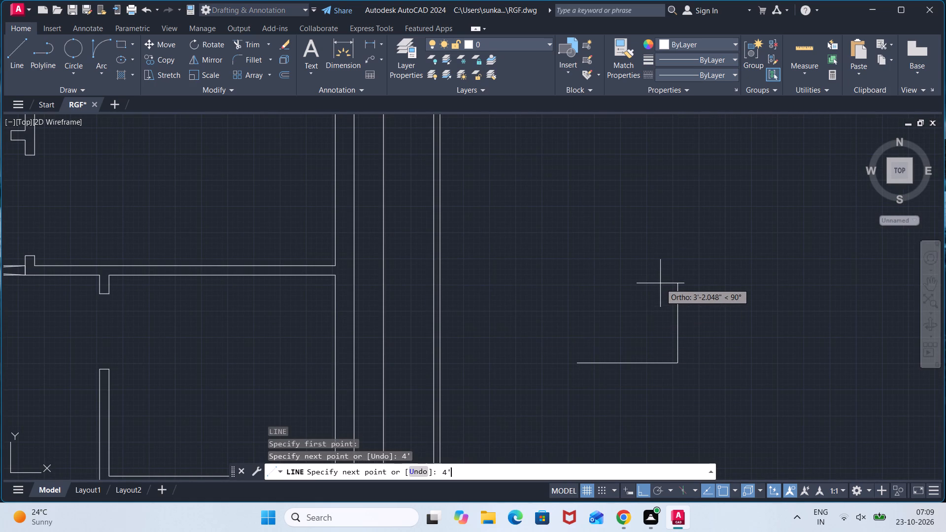
pyautogui.press('Return')
pyautogui.press('Escape')
# Draw a second L-shaped door outline north of the first one: 4' south, then 4' west.
pyautogui.scroll(-2, 646, 204)
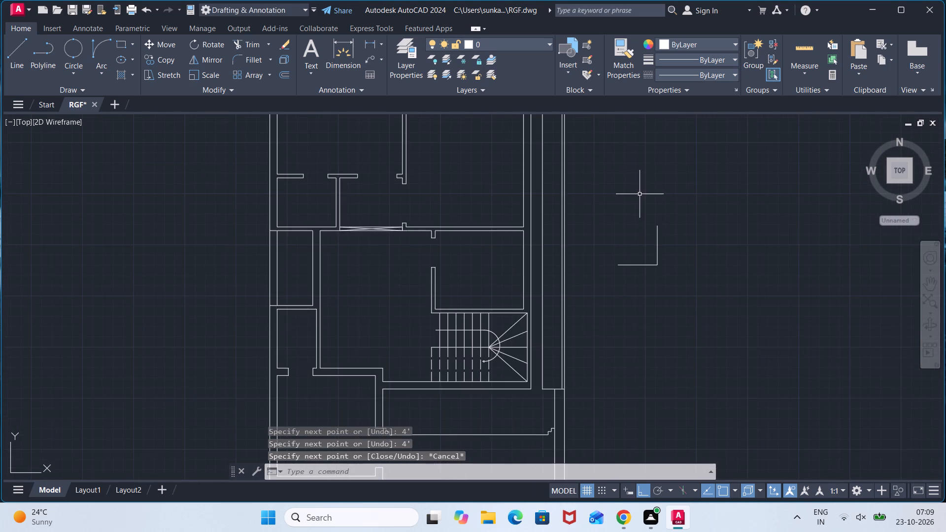
pyautogui.moveTo(640, 194); pyautogui.dragTo(651, 309, button='middle')
pyautogui.press('l')
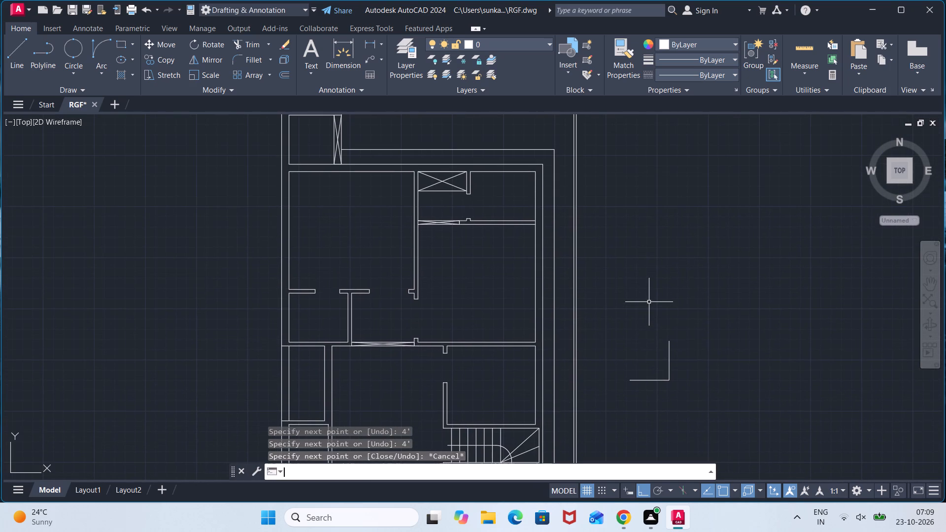
pyautogui.press('Return')
pyautogui.click(656, 220)
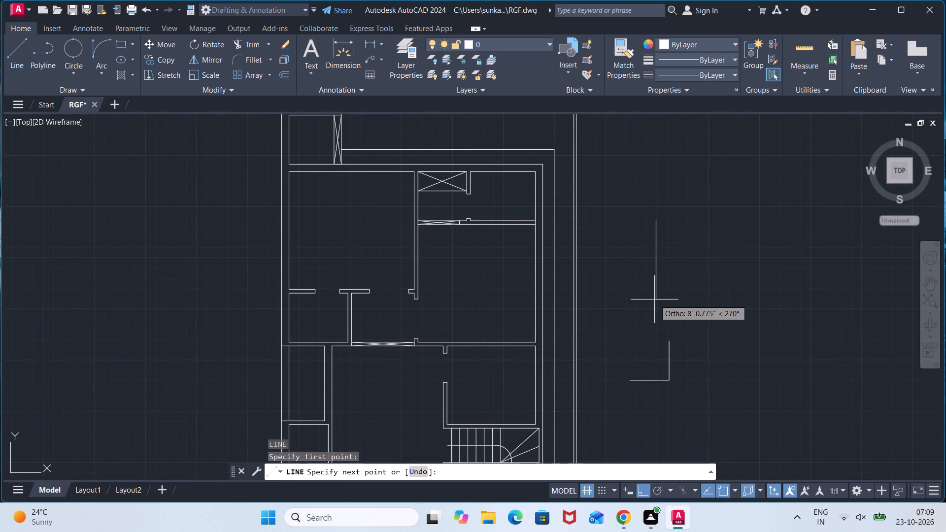
pyautogui.write("4'")
pyautogui.press('Return')
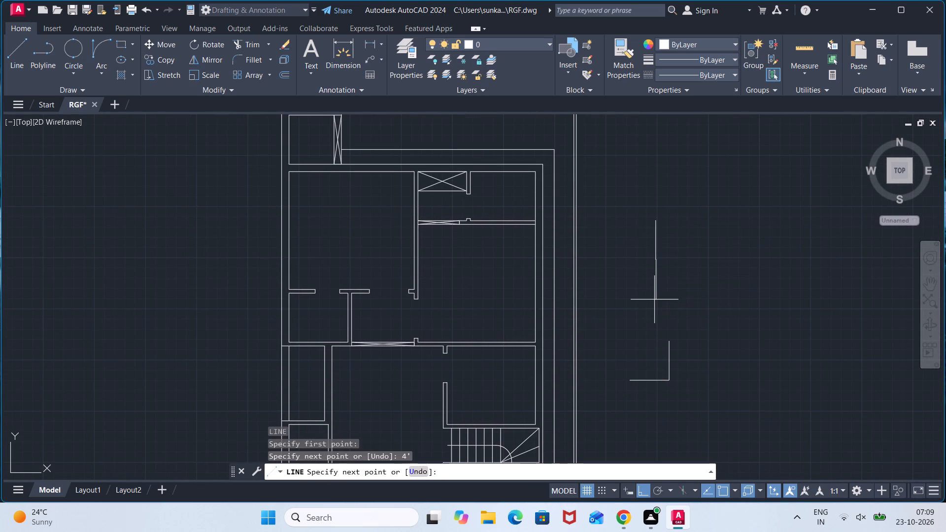
pyautogui.write("4'")
pyautogui.press('Return')
pyautogui.press('Escape')
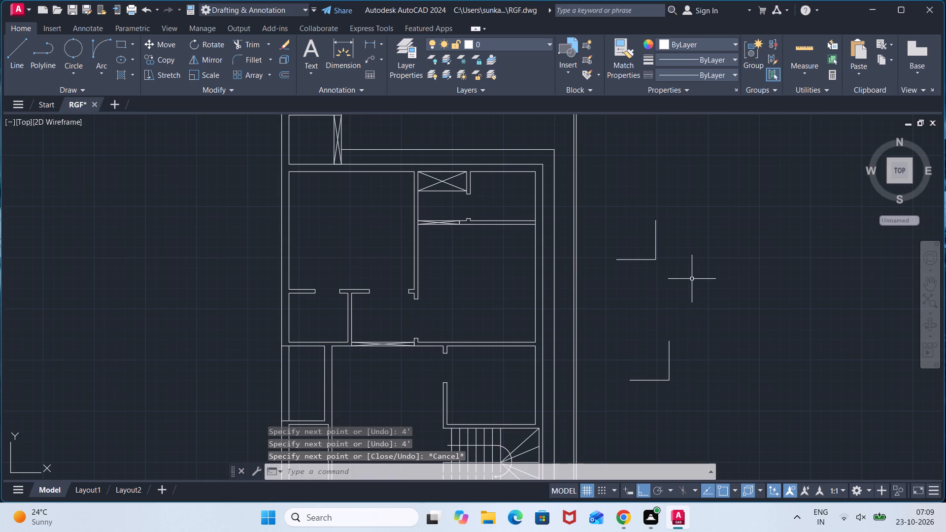
# Draw a third L-shaped door outline east of the second one: 4' south, then 4' east.
pyautogui.press('l')
pyautogui.press('Return')
pyautogui.click(734, 234)
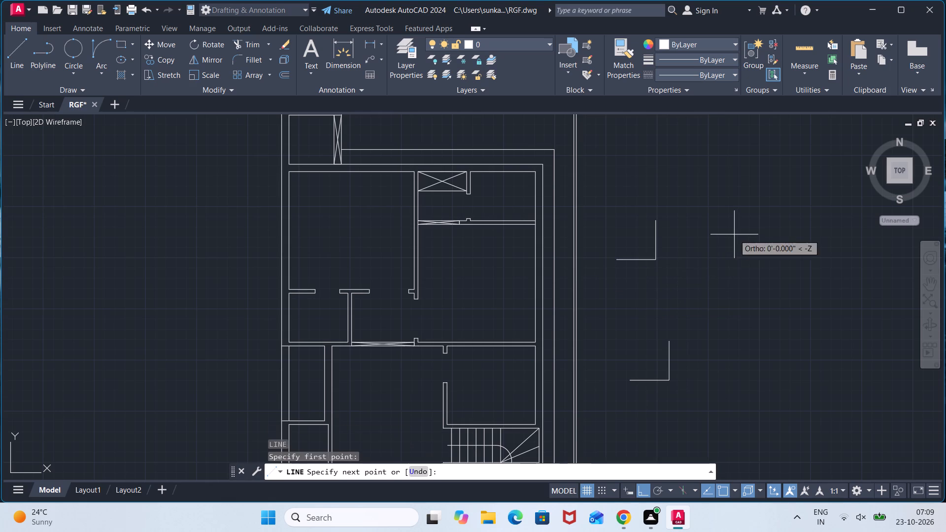
pyautogui.write("4'")
pyautogui.press('Return')
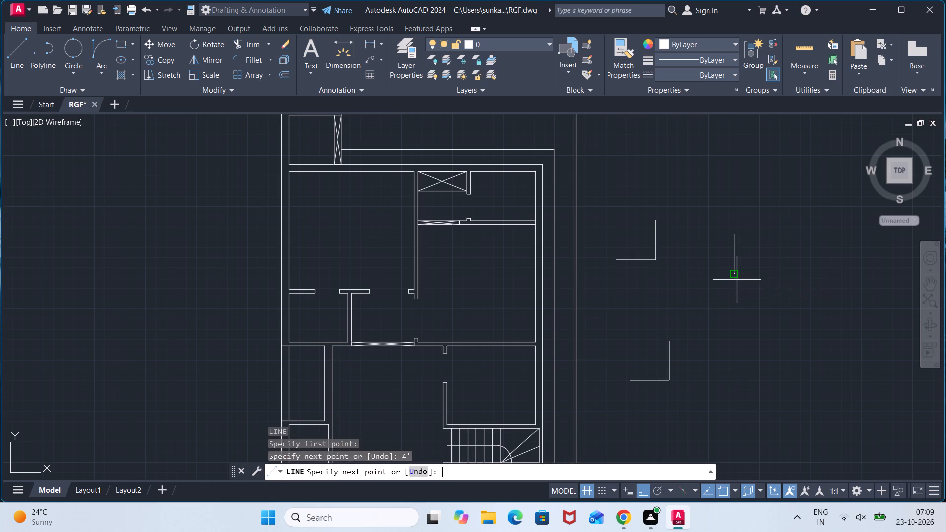
pyautogui.write("4'")
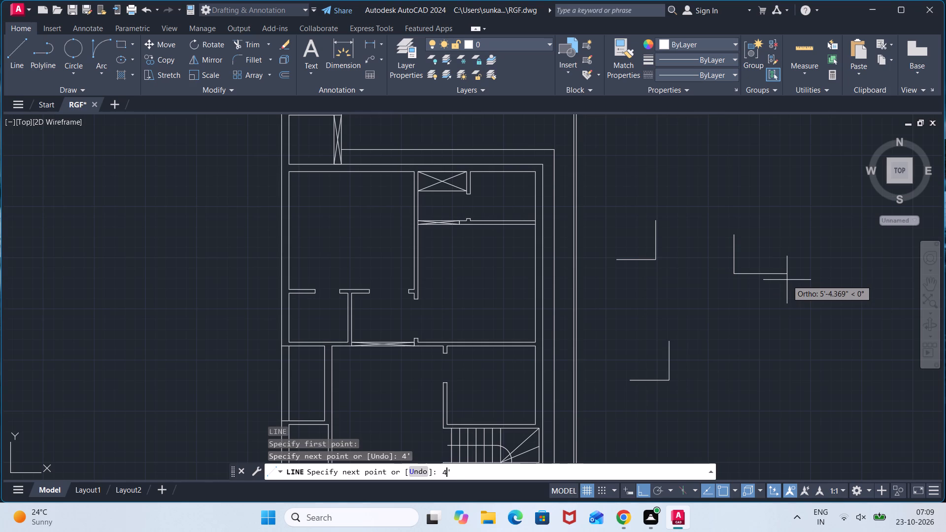
pyautogui.press('Return')
pyautogui.press('Escape')
# Offset one leg of each L inward by 2": the horizontals of the southern and eastern Ls, and the northwestern L's vertical.
pyautogui.press('o')
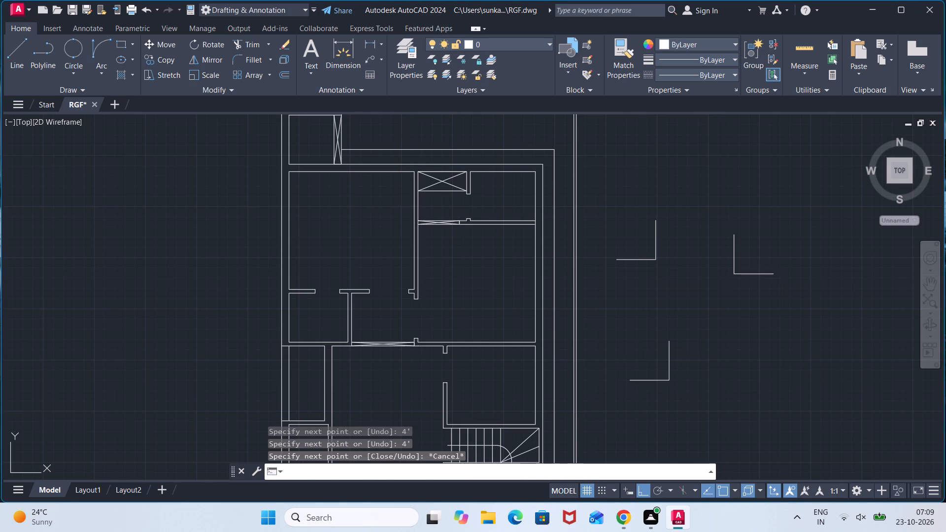
pyautogui.press('Return')
pyautogui.write('2"')
pyautogui.press('Return')
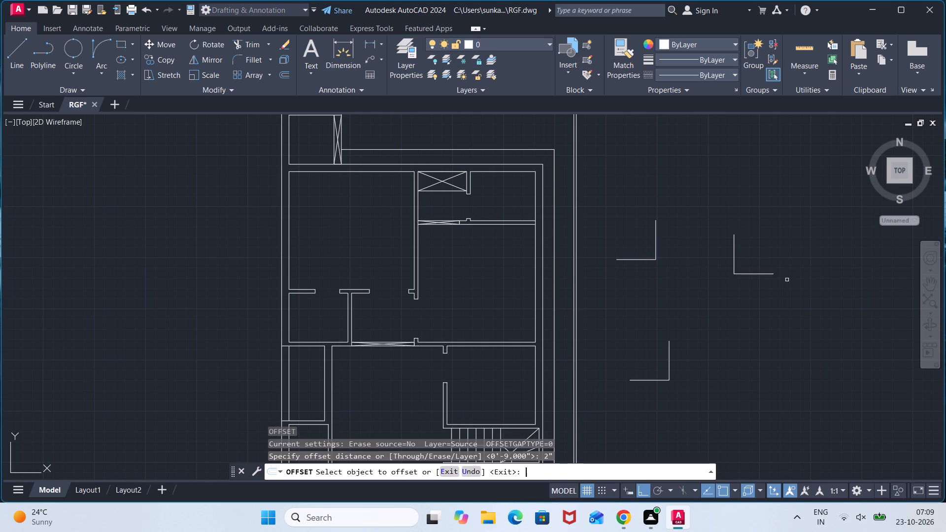
pyautogui.click(661, 380)
pyautogui.click(658, 357)
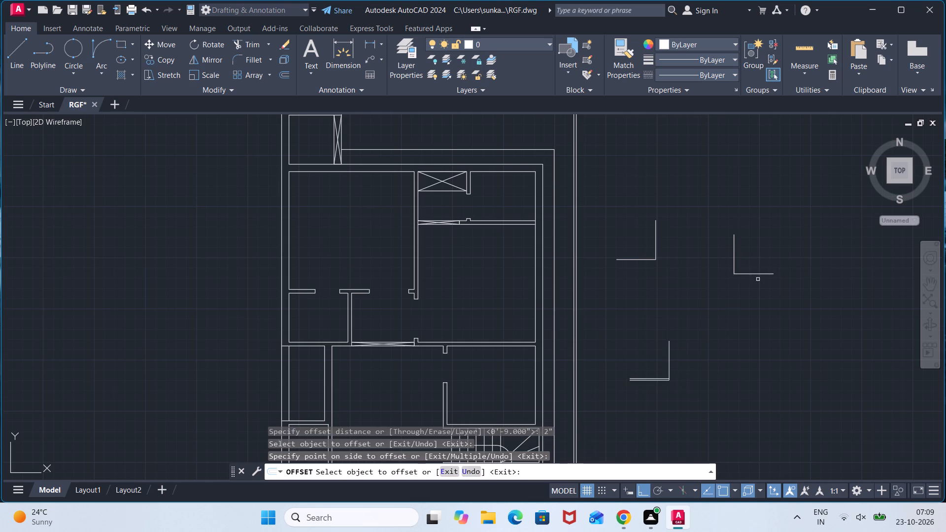
pyautogui.click(758, 273)
pyautogui.click(751, 240)
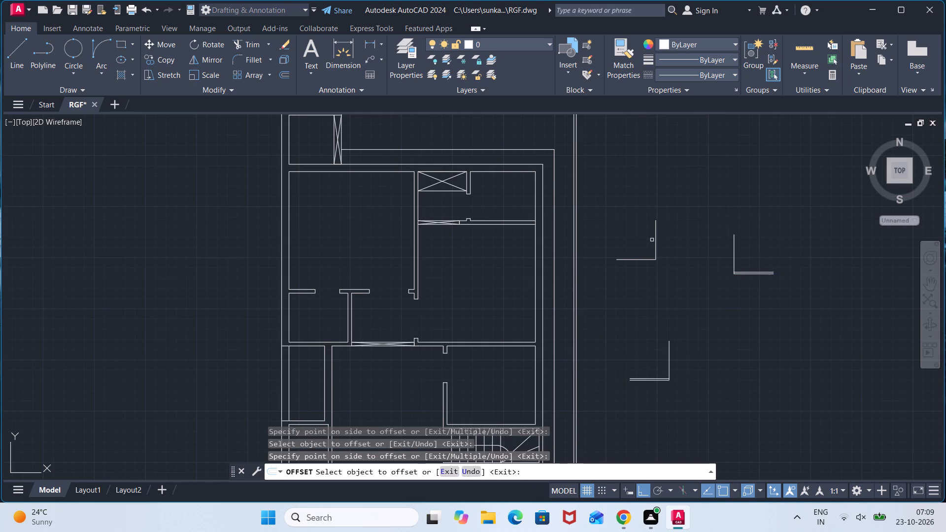
pyautogui.click(656, 239)
pyautogui.click(625, 241)
# Draw the northwestern door's swing with a Start, End, Direction arc from the vertical leg's outer north end to the horizontal leg's west end.
pyautogui.click(97, 70)
pyautogui.click(142, 215)
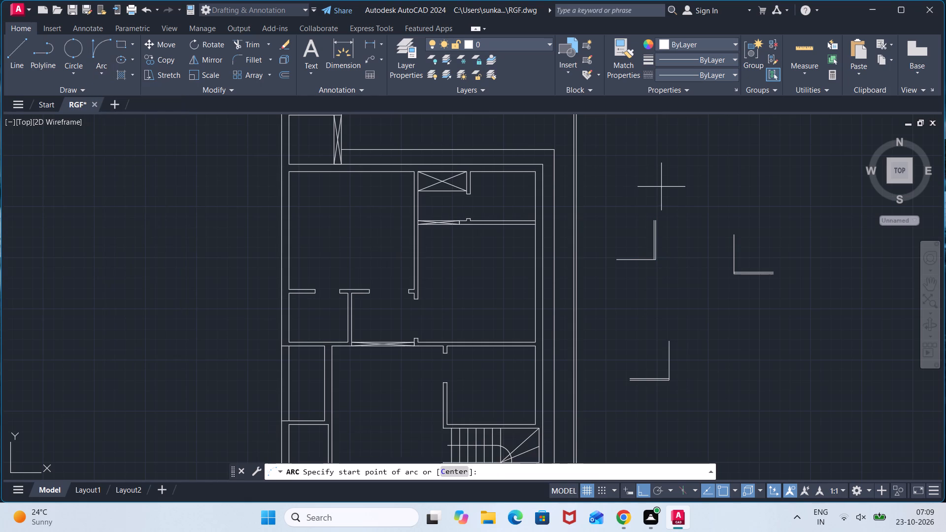
pyautogui.scroll(3, 671, 193)
pyautogui.click(594, 303)
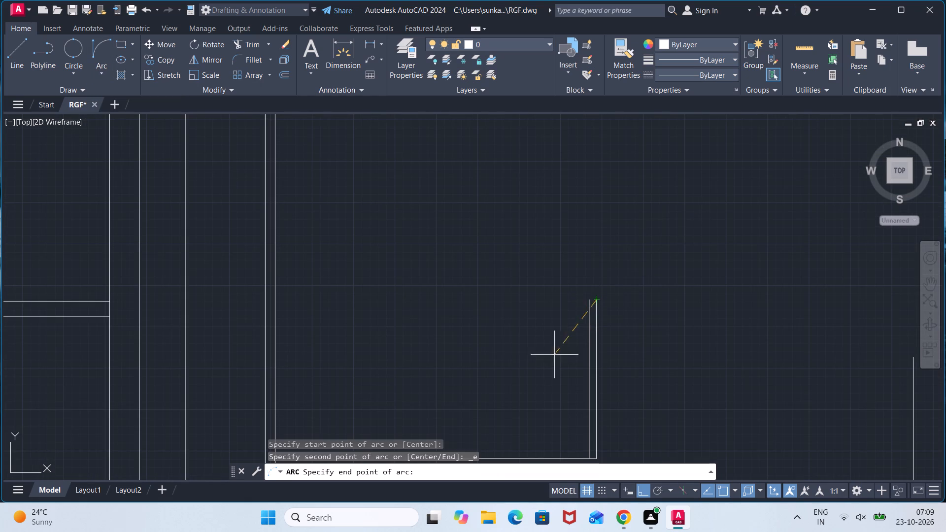
pyautogui.moveTo(528, 380); pyautogui.dragTo(555, 267, button='middle')
pyautogui.click(463, 346)
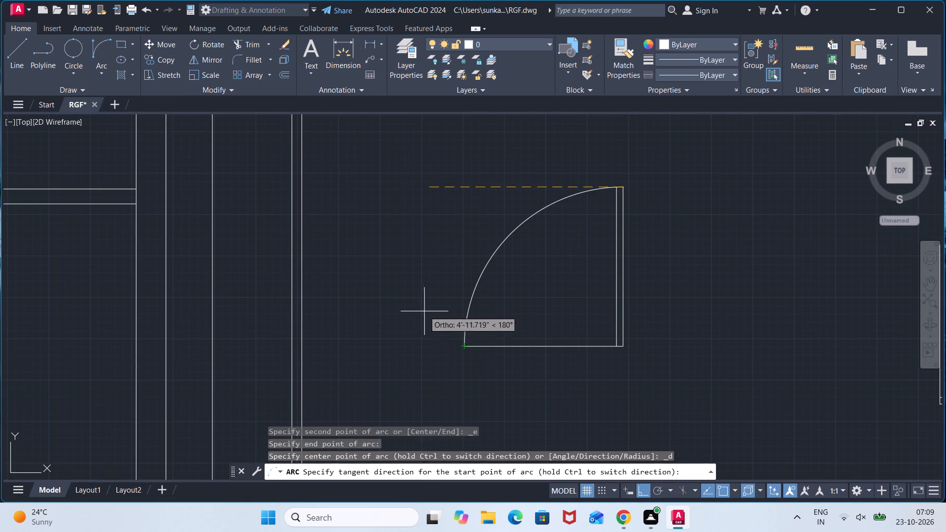
pyautogui.click(422, 310)
# Draw the eastern door's swing with a Start, End, Direction arc from the horizontal leg's east end to the vertical leg's north end.
pyautogui.click(99, 70)
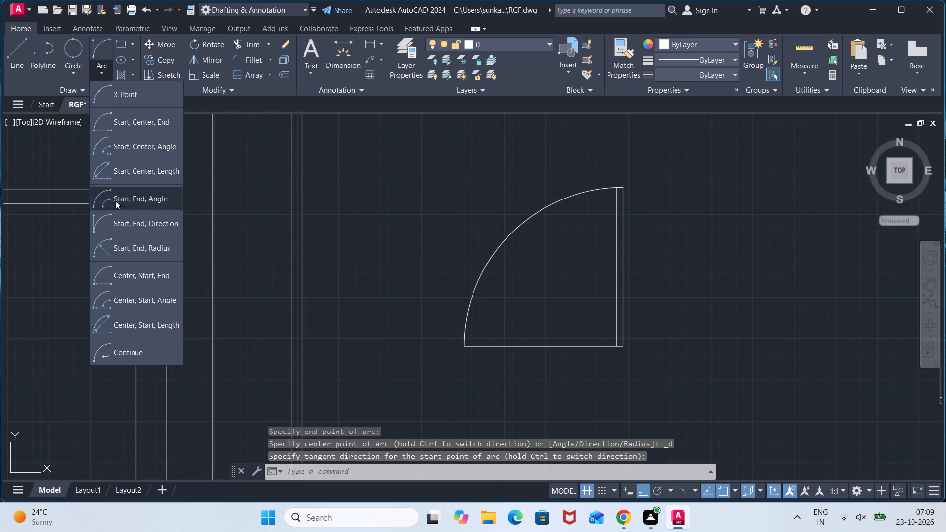
pyautogui.click(135, 226)
pyautogui.scroll(-4, 539, 294)
pyautogui.moveTo(682, 318); pyautogui.dragTo(684, 313, button='middle')
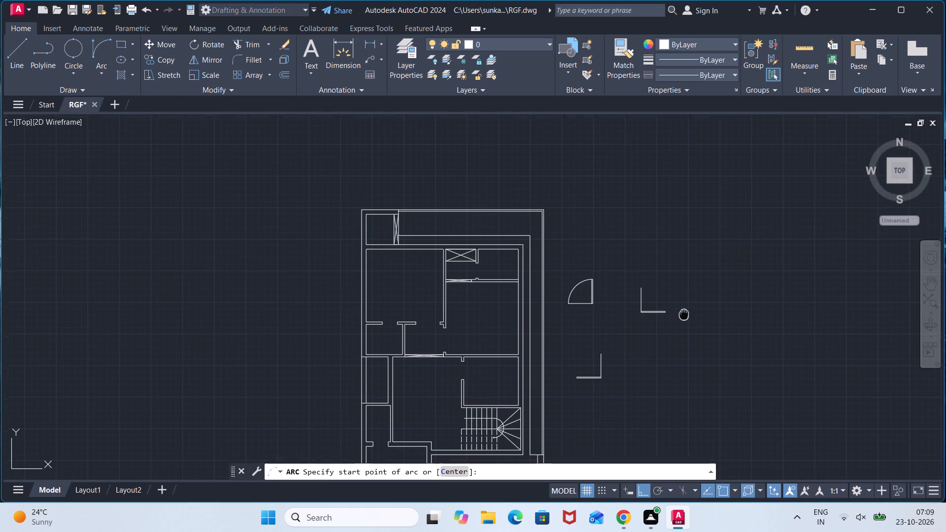
pyautogui.moveTo(684, 313); pyautogui.dragTo(639, 250, button='middle')
pyautogui.scroll(2, 634, 250)
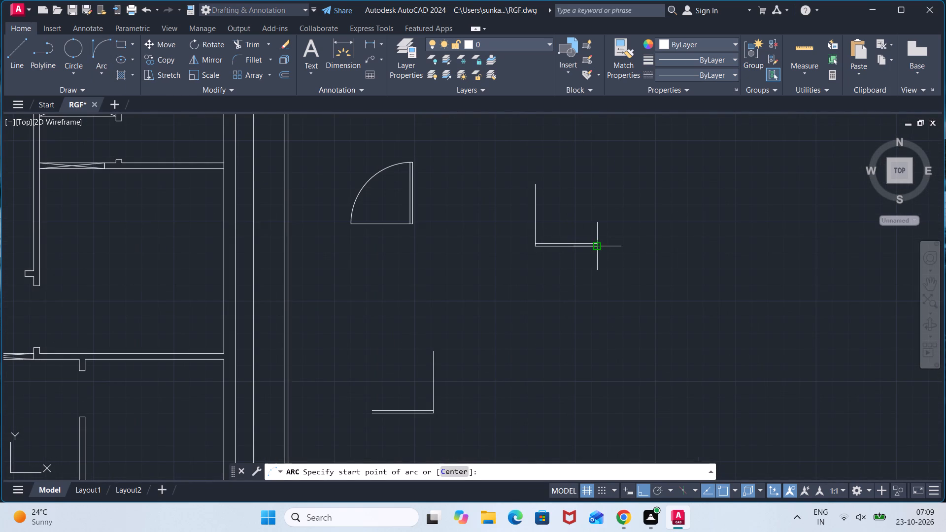
pyautogui.click(595, 249)
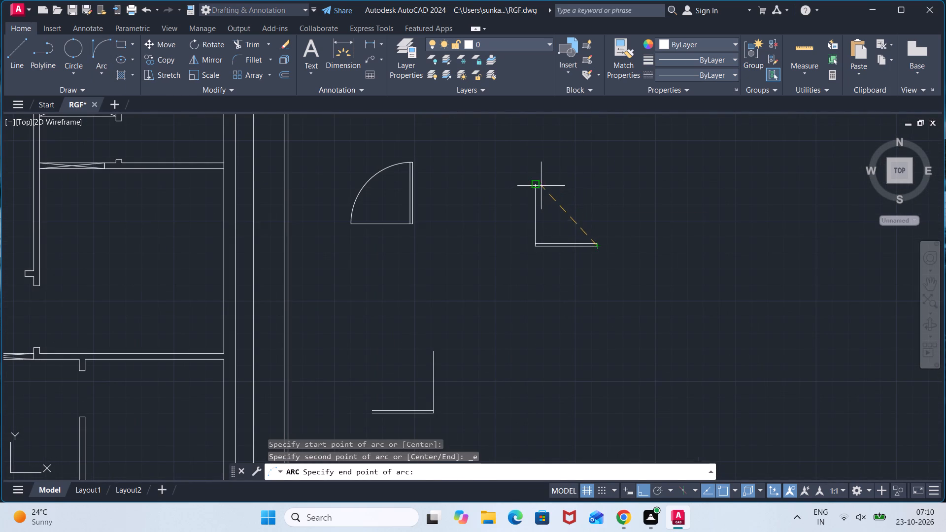
pyautogui.click(539, 188)
pyautogui.click(577, 159)
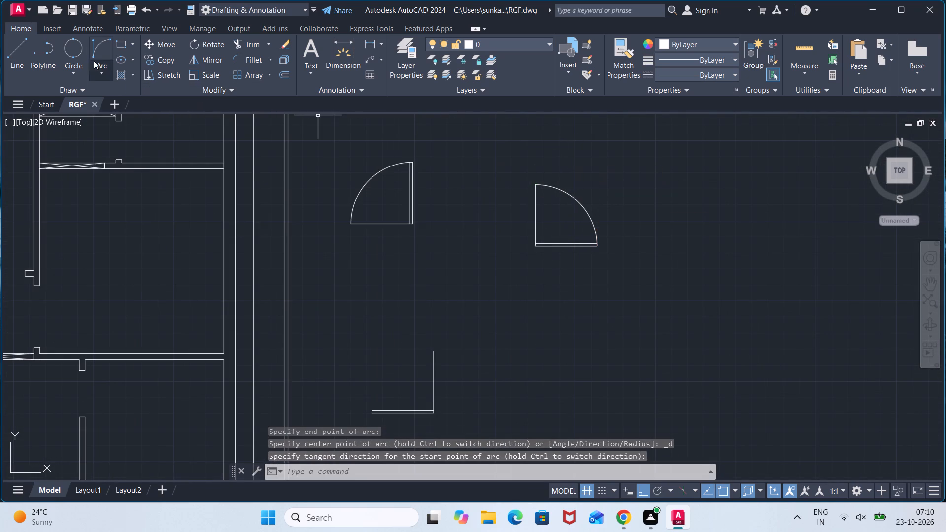
# Draw the southern door's swing with a Start, End, Direction arc from the horizontal leg's west end to the vertical leg's north end.
pyautogui.click(101, 70)
pyautogui.click(146, 218)
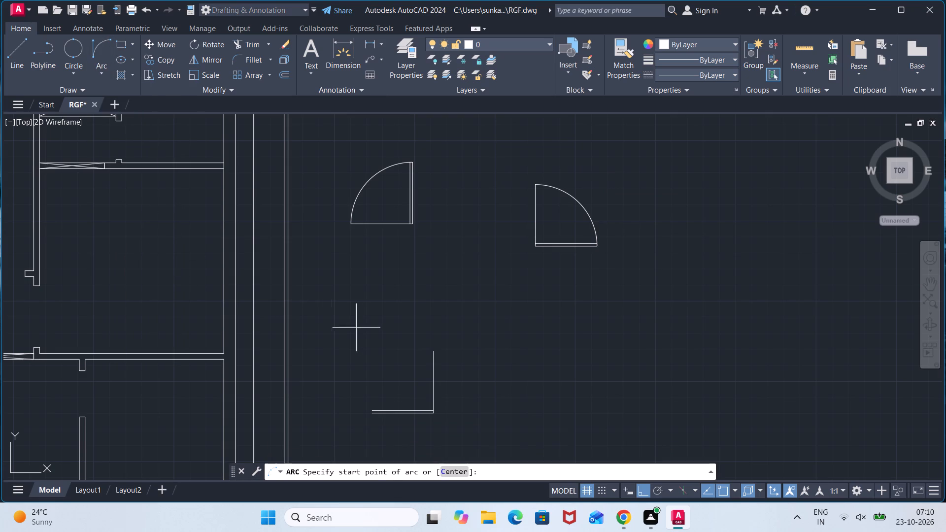
pyautogui.click(375, 412)
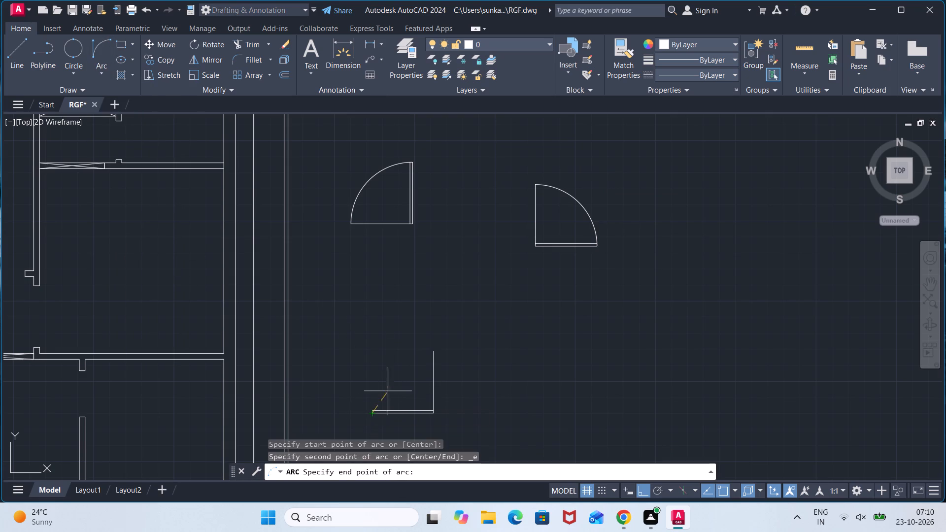
pyautogui.click(434, 348)
pyautogui.click(415, 314)
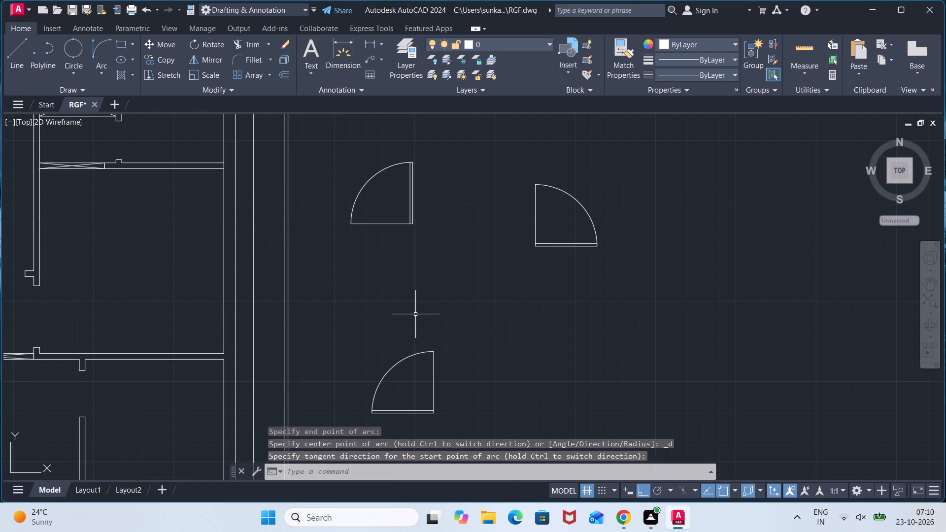
# Move the southern door by its southeast corner onto the south jamb of the opening in the southwest room's east wall.
pyautogui.scroll(-2, 462, 326)
pyautogui.click(463, 324)
pyautogui.click(414, 381)
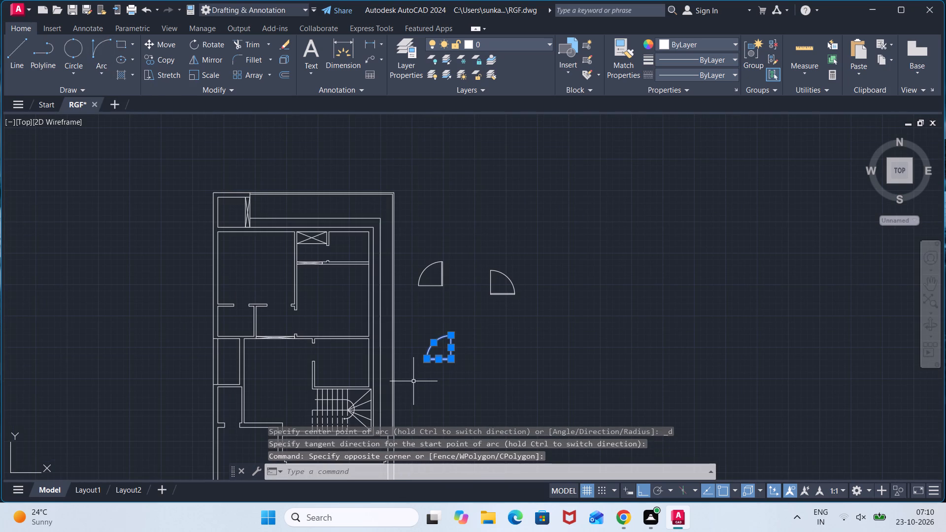
pyautogui.press('m')
pyautogui.press('Return')
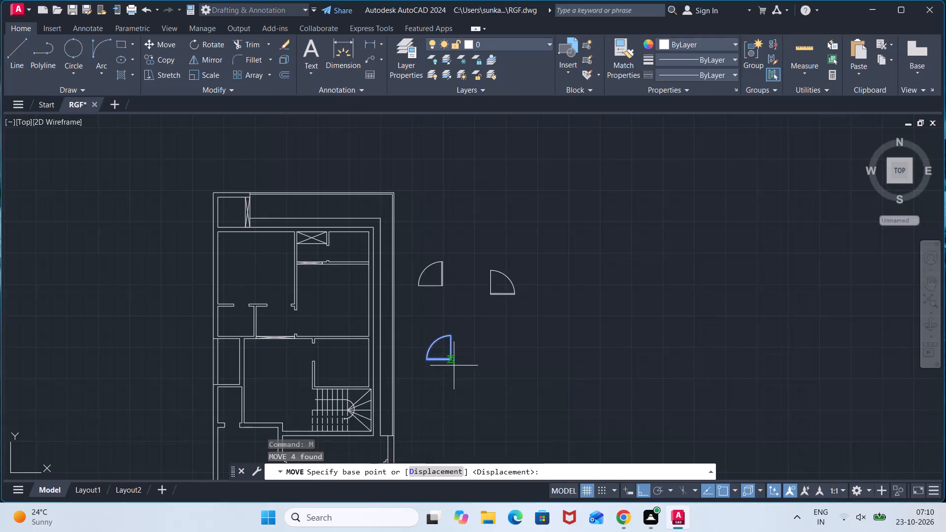
pyautogui.scroll(3, 455, 365)
pyautogui.click(433, 349)
pyautogui.moveTo(352, 408); pyautogui.dragTo(577, 228, button='middle')
pyautogui.moveTo(304, 350); pyautogui.dragTo(652, 209, button='middle')
pyautogui.moveTo(428, 333); pyautogui.dragTo(539, 126, button='middle')
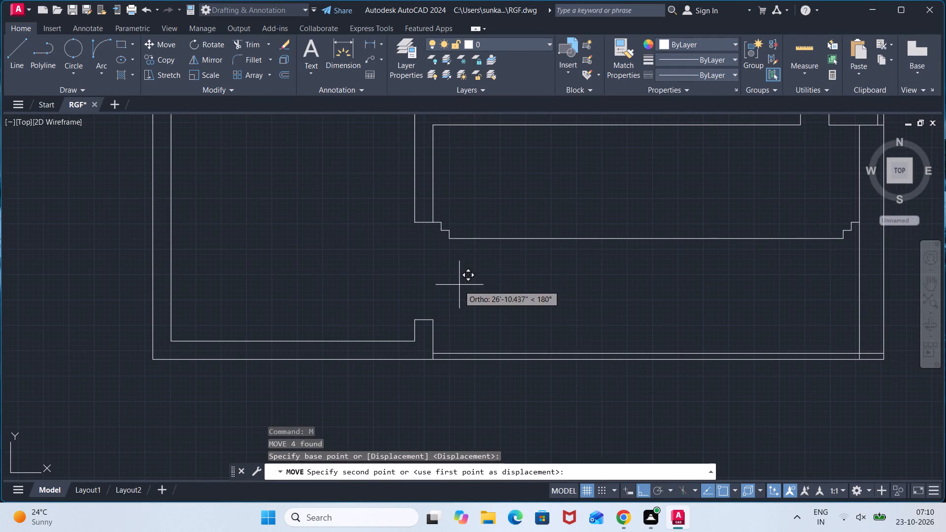
pyautogui.click(436, 318)
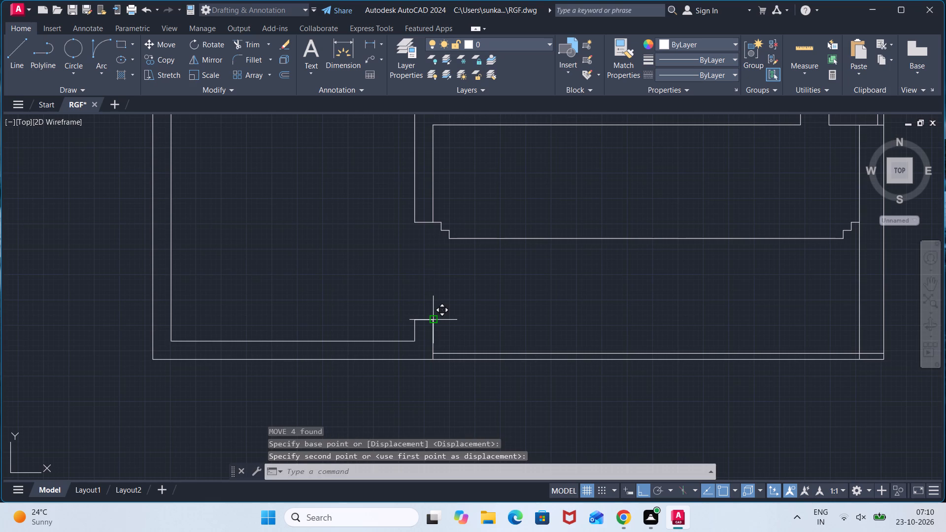
# Move the eastern door by its southwest corner onto the south jamb of the opening in the central wall, swinging into the eastern room.
pyautogui.scroll(-2, 675, 289)
pyautogui.scroll(-2, 837, 221)
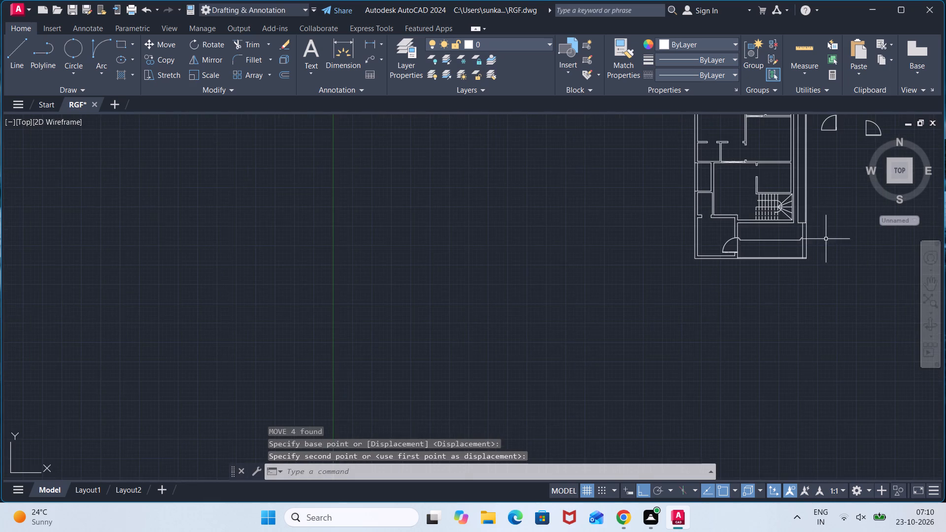
pyautogui.moveTo(826, 239); pyautogui.dragTo(474, 365, button='middle')
pyautogui.click(569, 234)
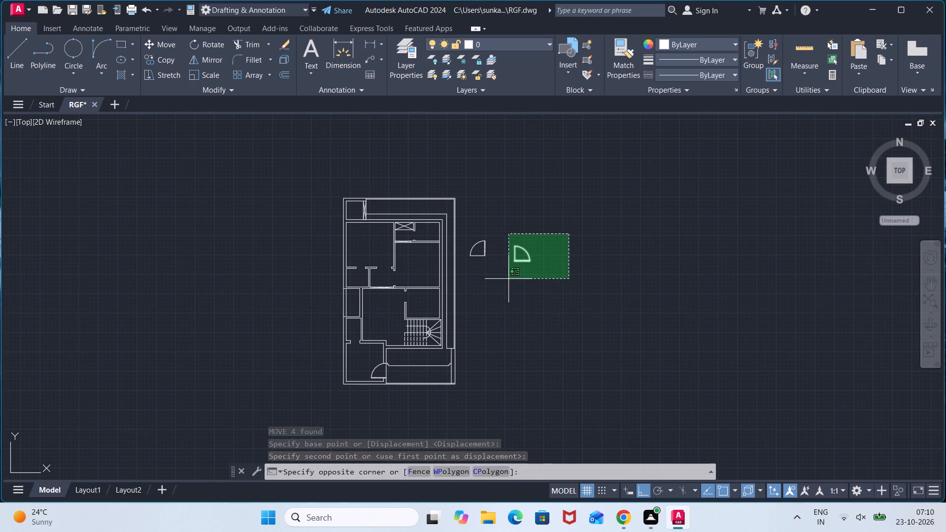
pyautogui.click(513, 278)
pyautogui.press('m')
pyautogui.press('Return')
pyautogui.scroll(3, 511, 281)
pyautogui.click(521, 203)
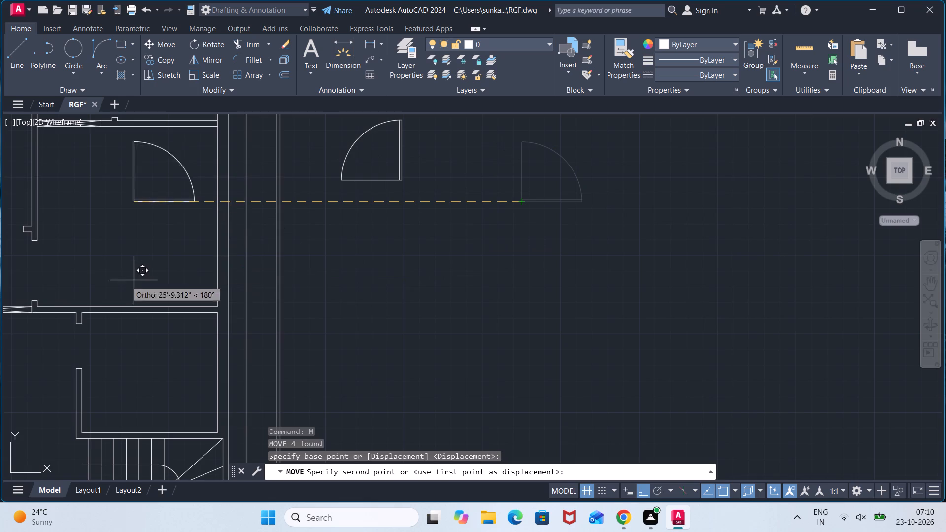
pyautogui.moveTo(79, 287); pyautogui.dragTo(375, 267, button='middle')
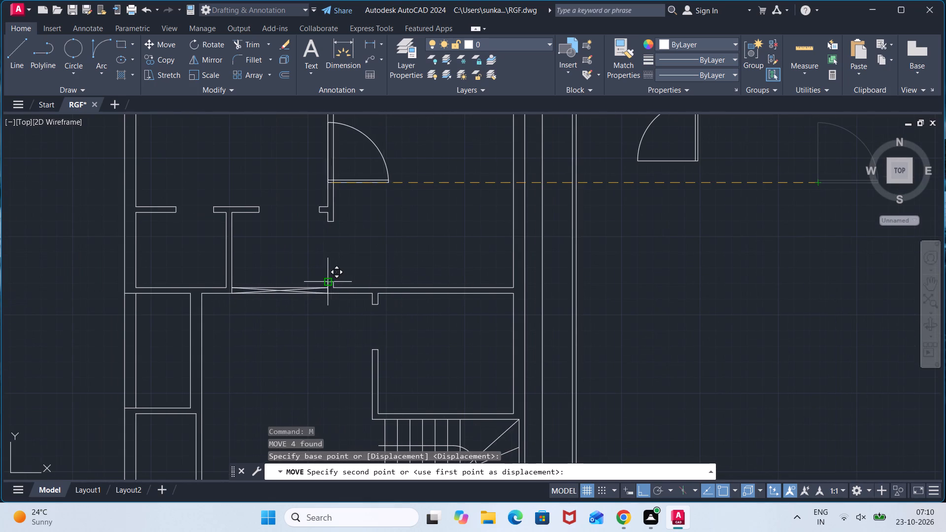
pyautogui.scroll(3, 326, 280)
pyautogui.click(326, 285)
# Move the remaining door by its southeast corner onto the short wall stub at the south opening of the large northwest room.
pyautogui.scroll(-3, 542, 278)
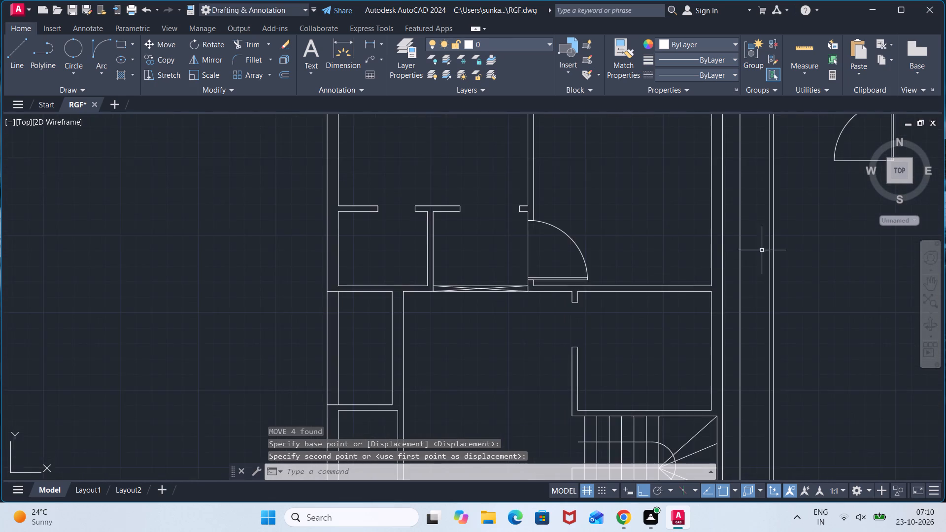
pyautogui.scroll(-3, 770, 247)
pyautogui.moveTo(839, 237); pyautogui.dragTo(721, 296, button='middle')
pyautogui.click(707, 254)
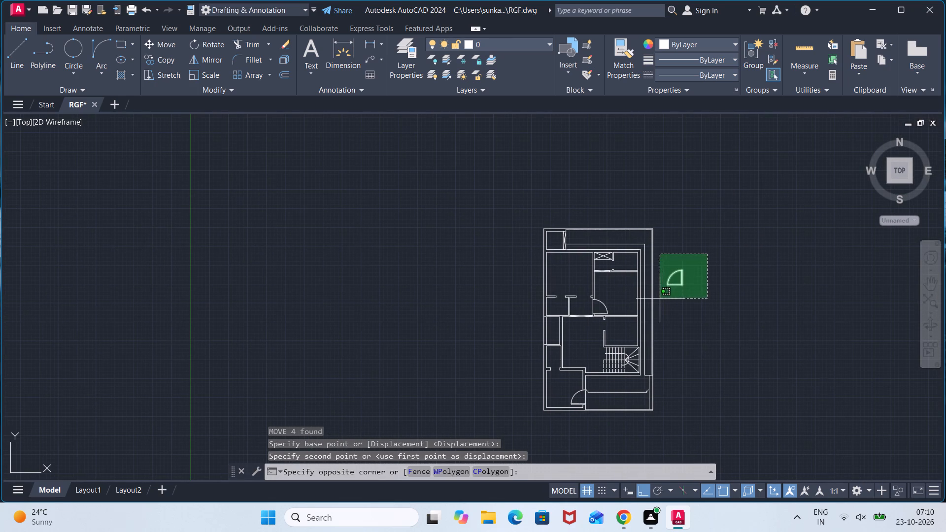
pyautogui.click(660, 299)
pyautogui.press('m')
pyautogui.press('Return')
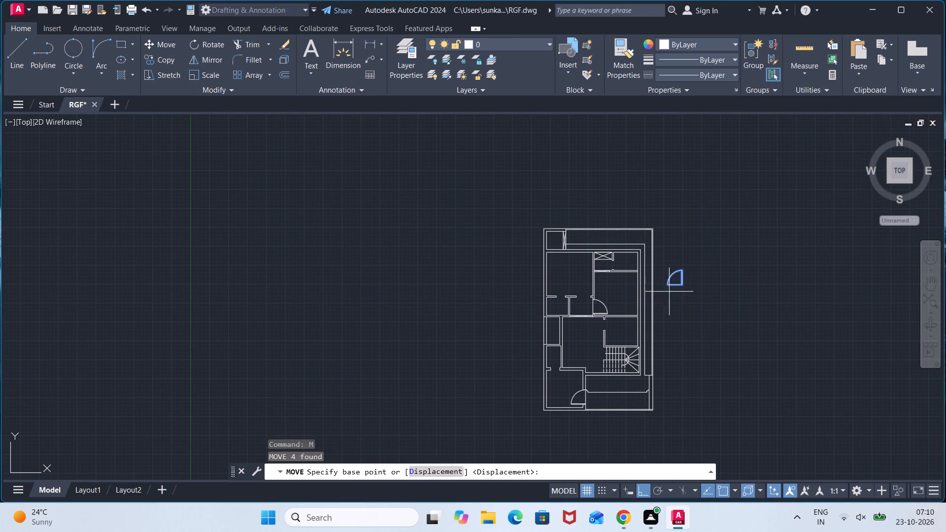
pyautogui.scroll(3, 674, 286)
pyautogui.click(701, 282)
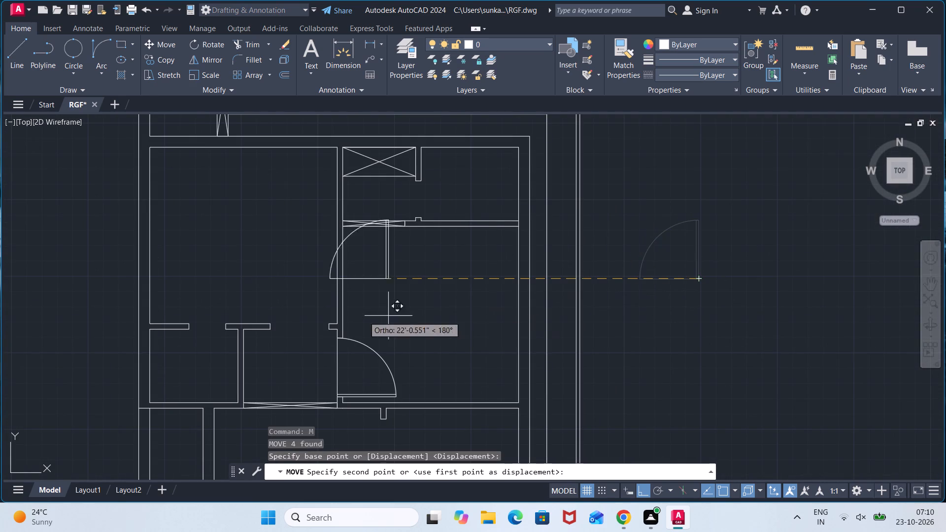
pyautogui.scroll(3, 332, 327)
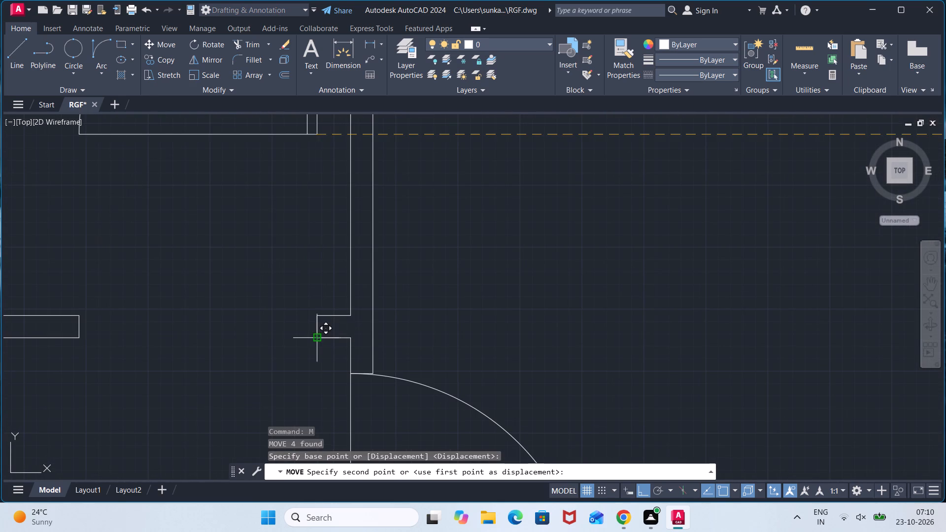
pyautogui.click(316, 340)
# Draw an L-shaped door outline east of the plan: 2'6" west, then 2'6" north.
pyautogui.scroll(-4, 541, 306)
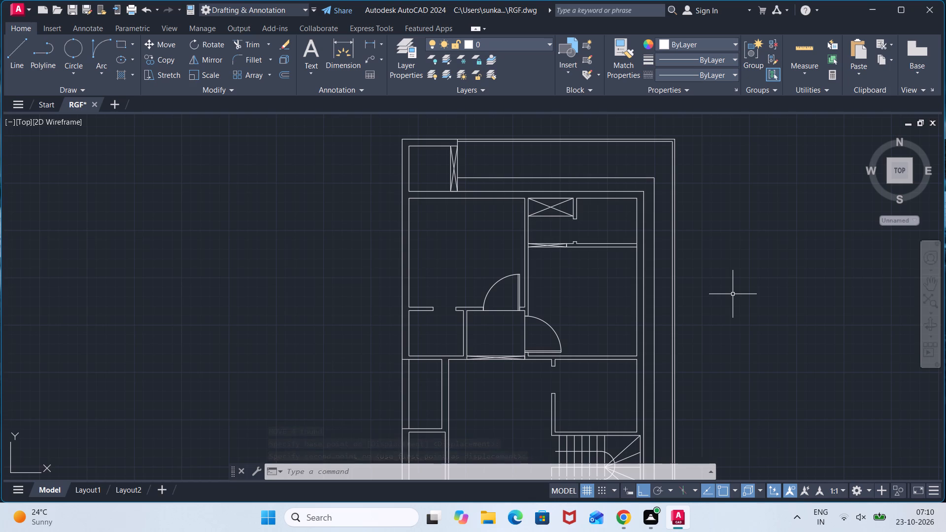
pyautogui.press('l')
pyautogui.press('Return')
pyautogui.click(808, 343)
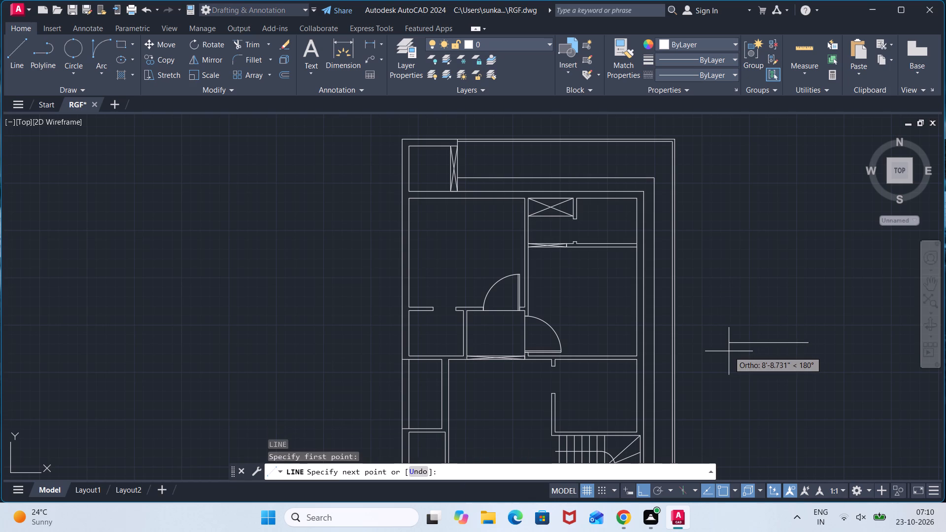
pyautogui.press('2')
pyautogui.write('\'6"')
pyautogui.press('Return')
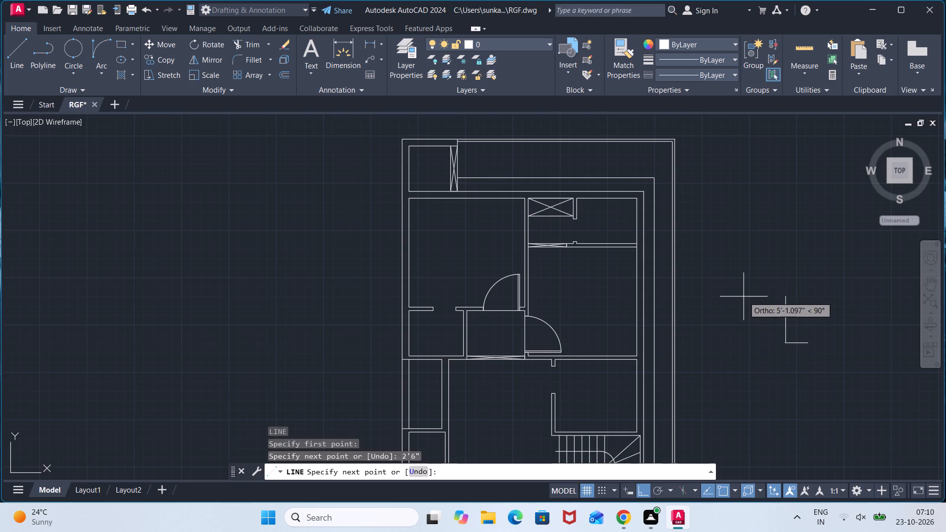
pyautogui.write('2\'6"')
pyautogui.press('Return')
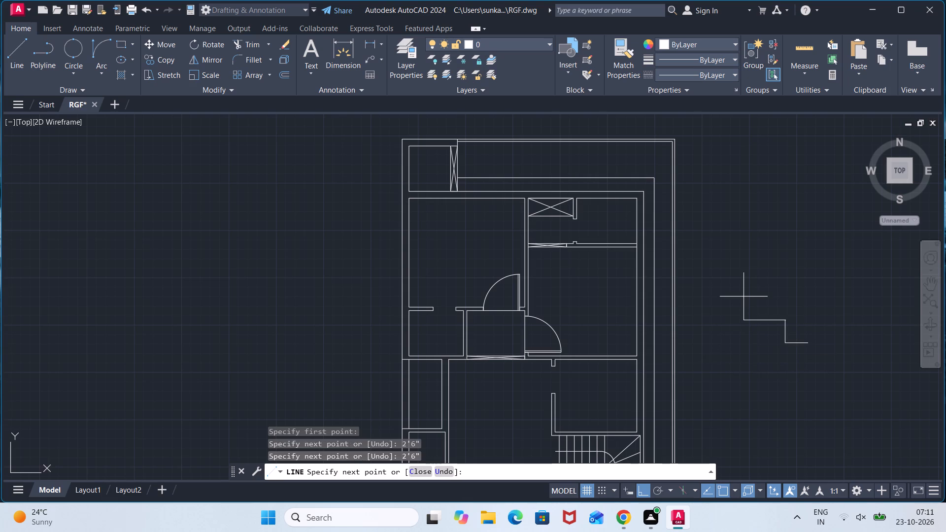
pyautogui.press('Escape')
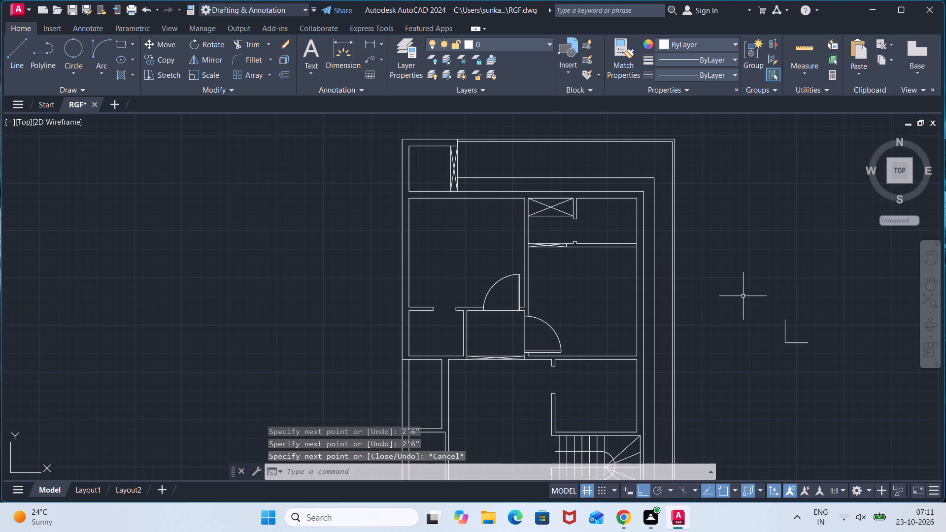
# Draw a second small L-shaped door outline southwest of the first one: 2'6" south, then 2'6" west.
pyautogui.moveTo(520, 423); pyautogui.dragTo(523, 379, button='middle')
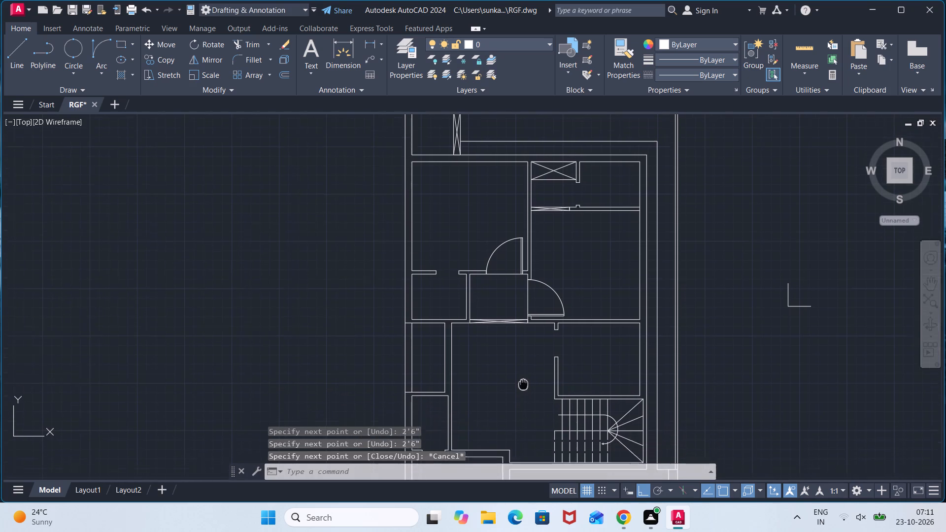
pyautogui.moveTo(523, 379); pyautogui.dragTo(478, 352, button='middle')
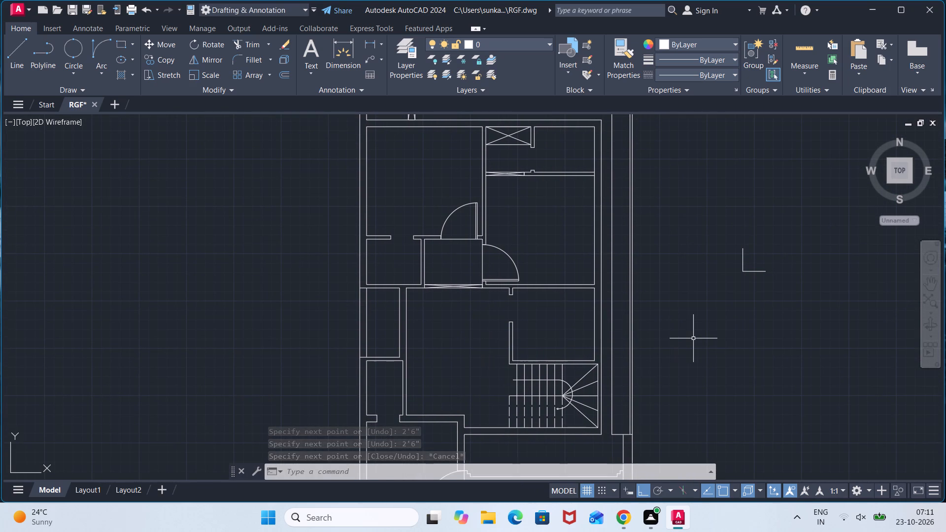
pyautogui.press('l')
pyautogui.press('Return')
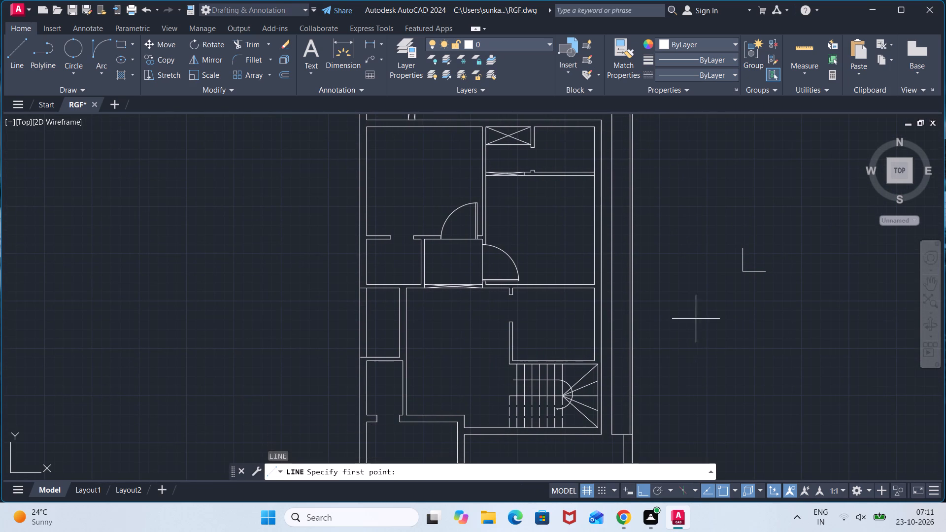
pyautogui.click(701, 295)
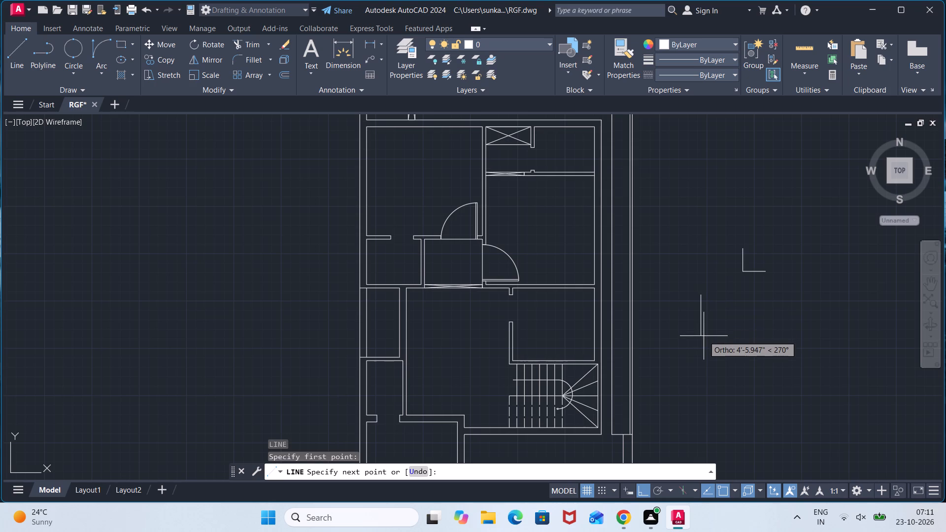
pyautogui.write('2\'6"')
pyautogui.press('Return')
pyautogui.write('2\'6"')
pyautogui.press('Return')
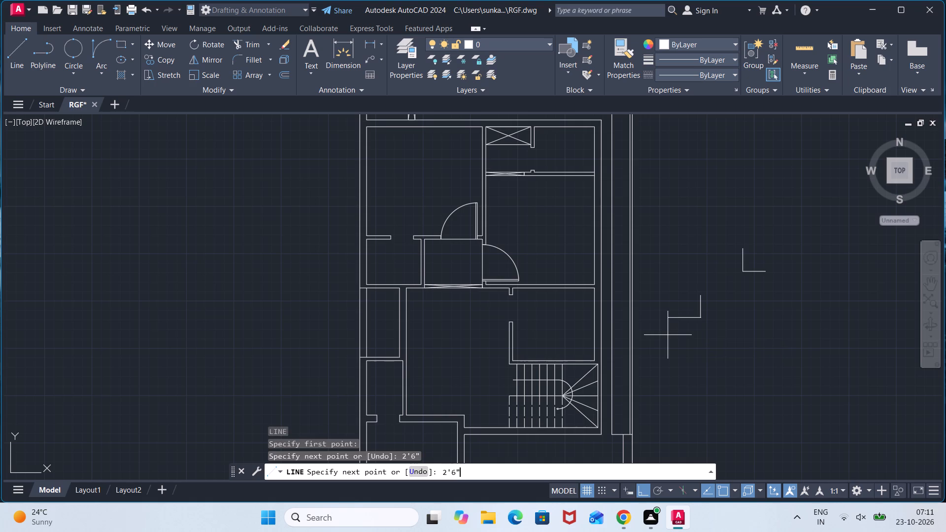
pyautogui.press('Escape')
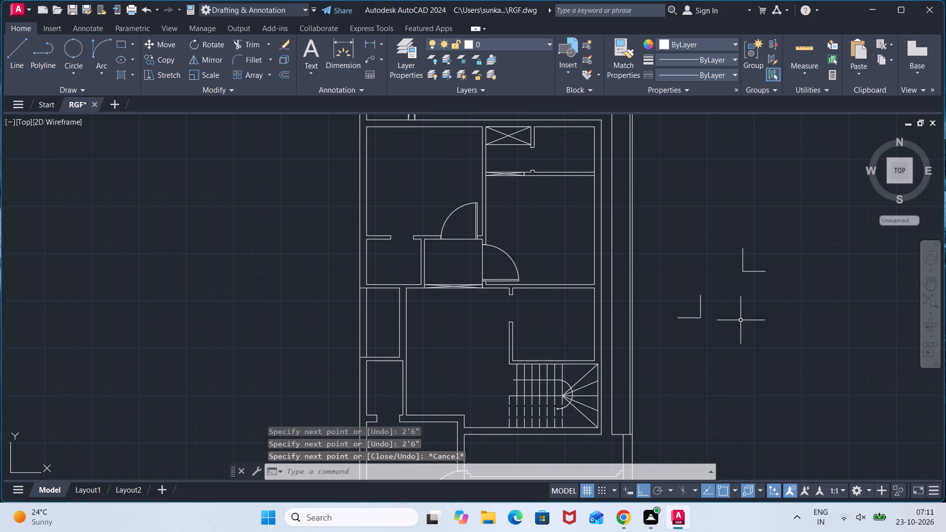
# Draw a third small L-shaped door outline between and below the other two: 2'6" east, then 2'6" south.
pyautogui.press('l')
pyautogui.press('Return')
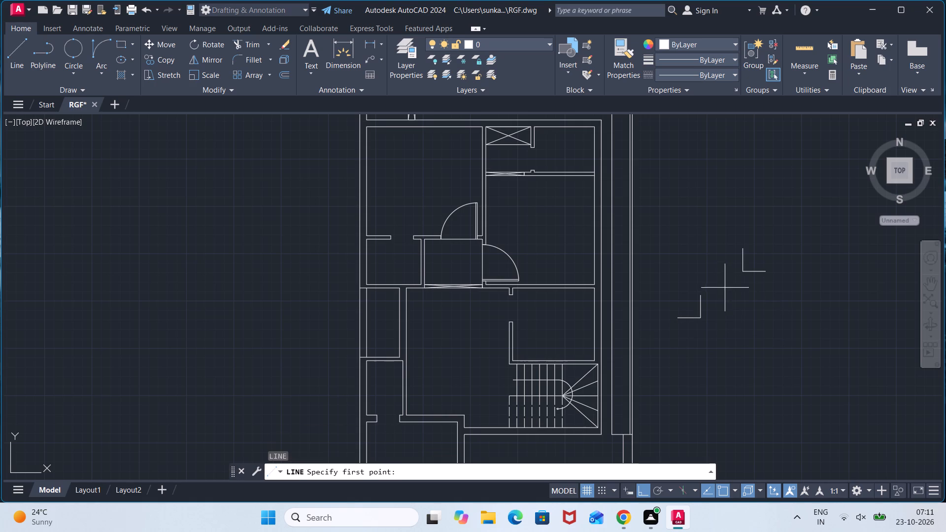
pyautogui.click(734, 293)
pyautogui.write('2\'6"')
pyautogui.press('Return')
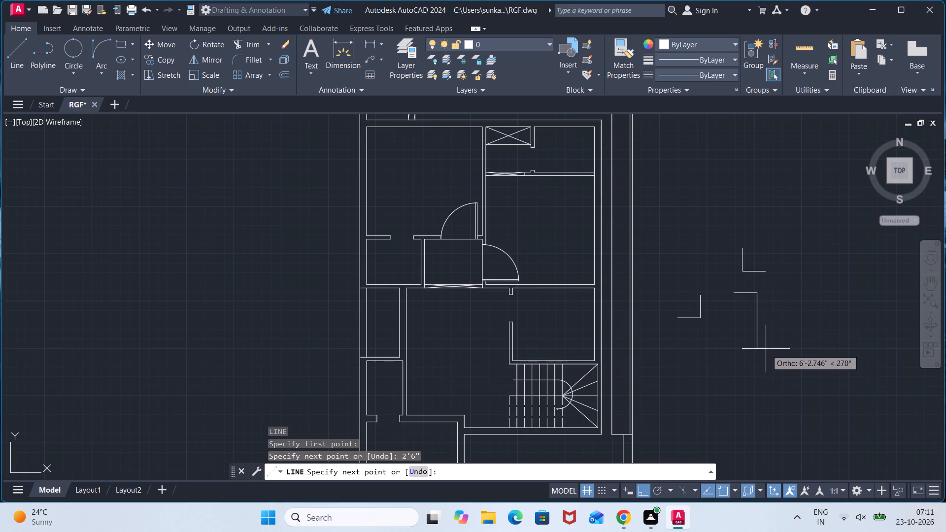
pyautogui.write('2\'6"')
pyautogui.press('Return')
pyautogui.press('Escape')
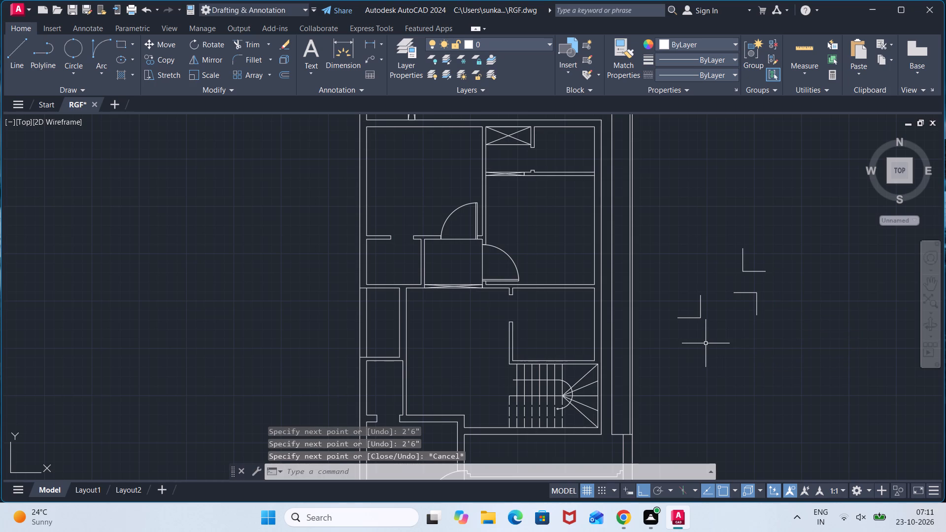
# Offset the door-leaf leg of each of the three small L-shaped outlines 2" inward to give the leaves thickness.
pyautogui.press('o')
pyautogui.press('Return')
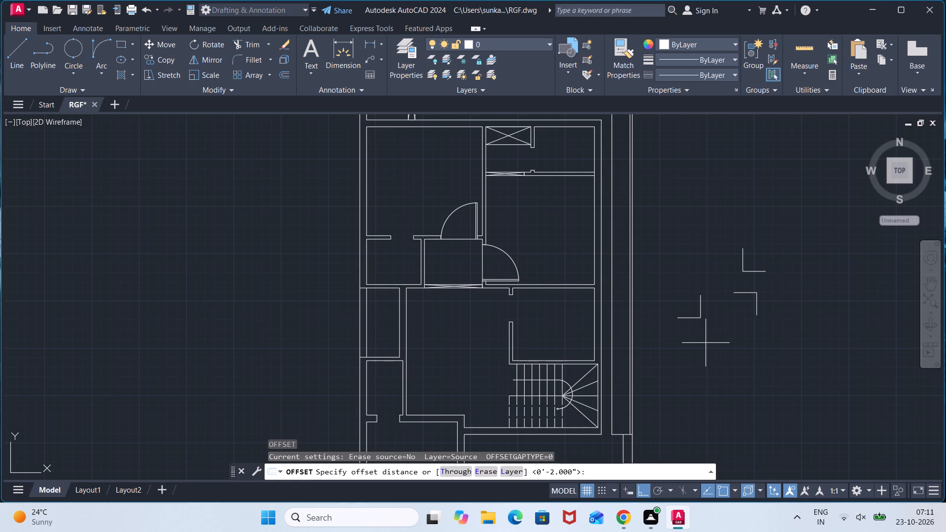
pyautogui.press('Return')
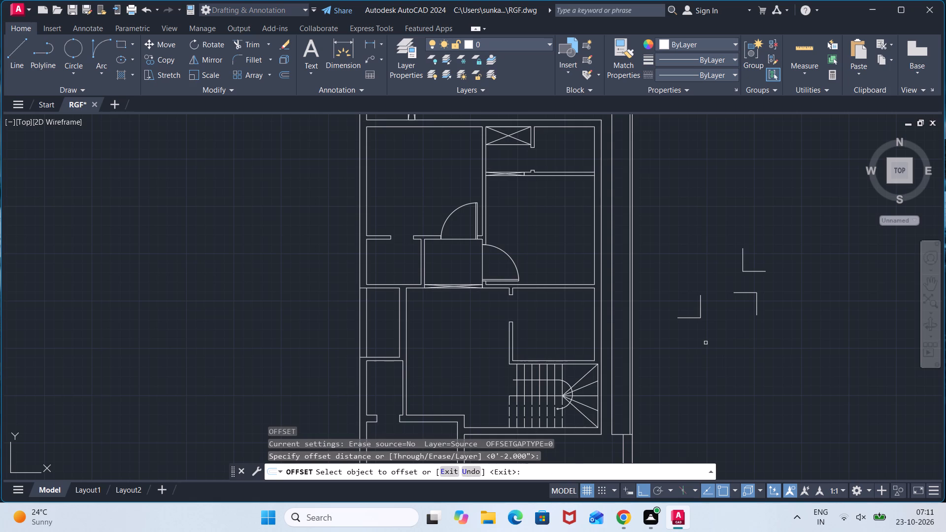
pyautogui.click(757, 306)
pyautogui.click(738, 310)
pyautogui.click(754, 271)
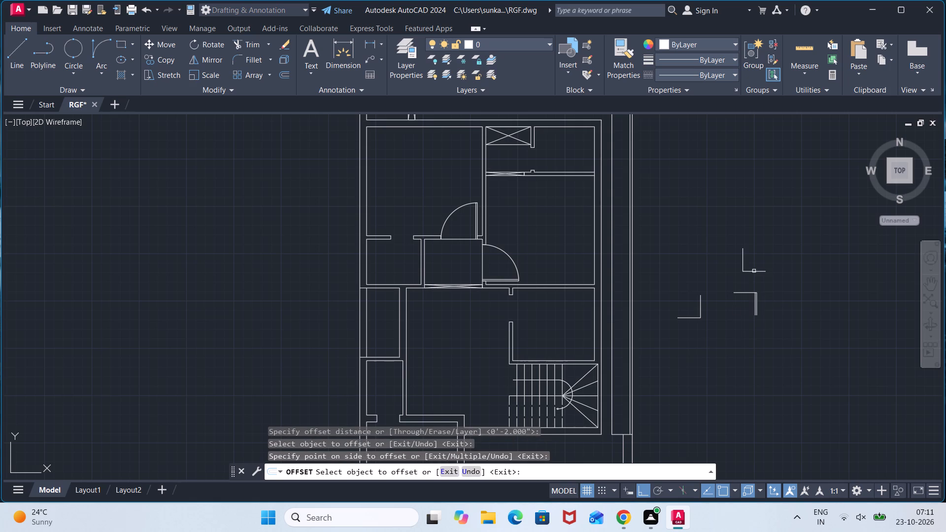
pyautogui.click(754, 254)
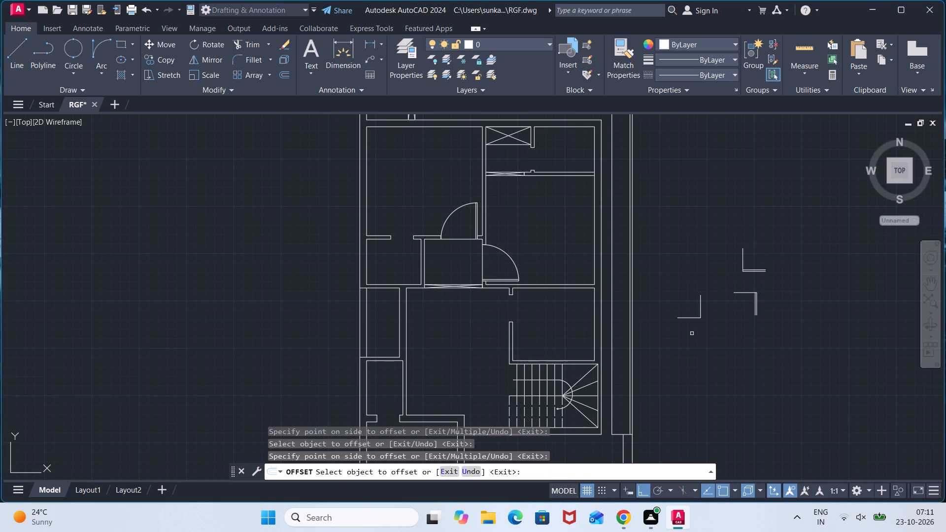
pyautogui.click(702, 309)
pyautogui.click(686, 309)
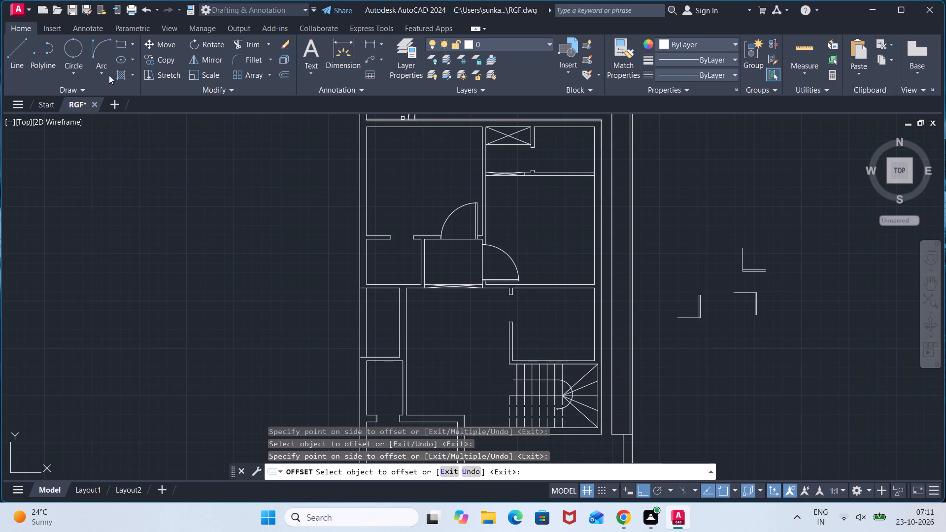
# Draw the swing arc of the westernmost small door, from its leaf's north end to the base line's west end.
pyautogui.click(94, 74)
pyautogui.click(142, 221)
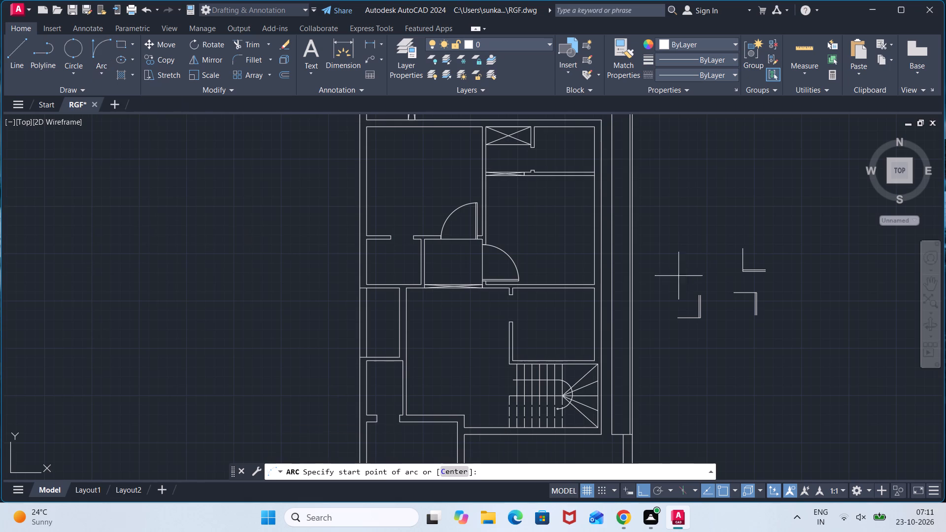
pyautogui.scroll(3, 710, 274)
pyautogui.click(661, 354)
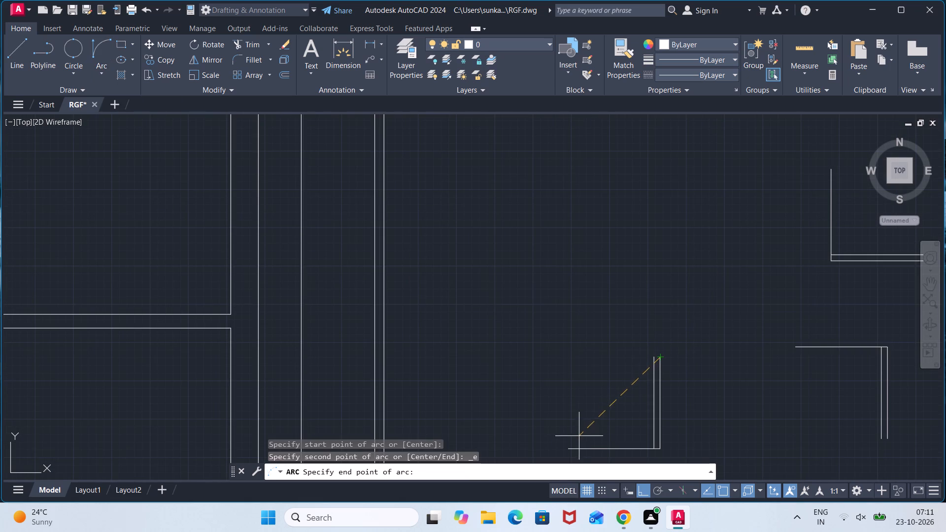
pyautogui.click(567, 449)
pyautogui.click(548, 417)
pyautogui.scroll(-3, 671, 365)
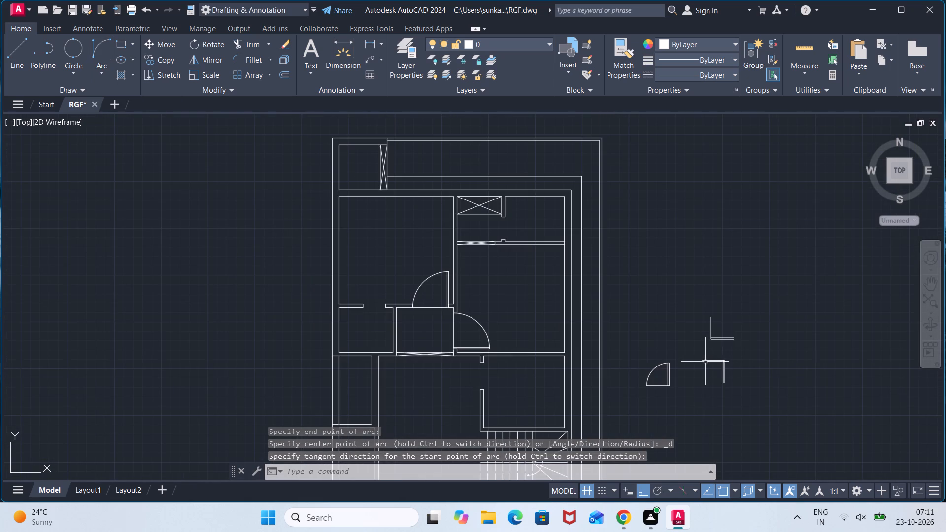
# Draw the swing arc of the southeastern small door, from its leaf's south end to the top line's west end.
pyautogui.click(100, 74)
pyautogui.click(161, 220)
pyautogui.scroll(3, 685, 393)
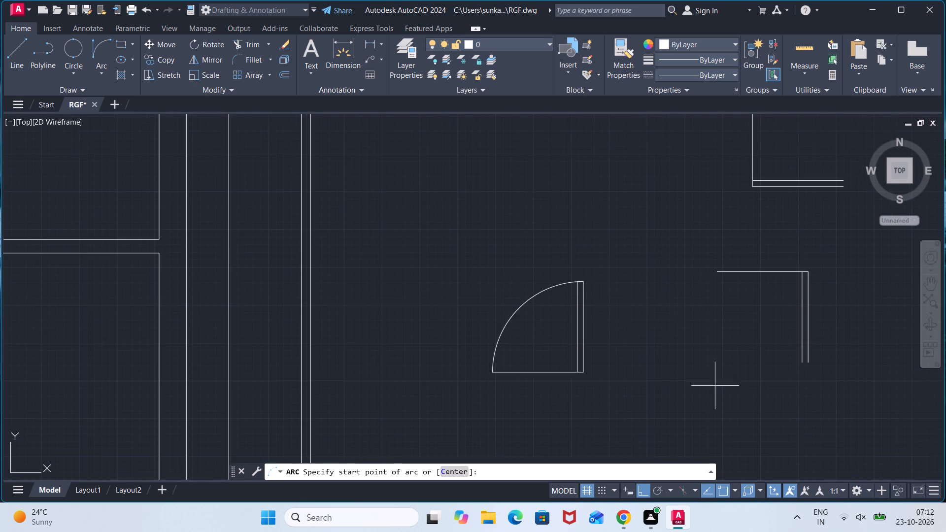
pyautogui.click(811, 365)
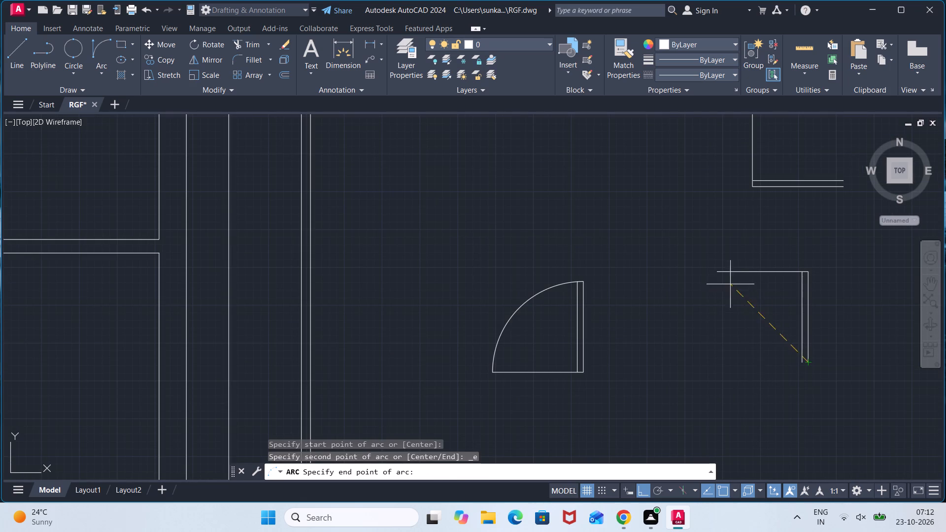
pyautogui.click(718, 273)
pyautogui.click(683, 317)
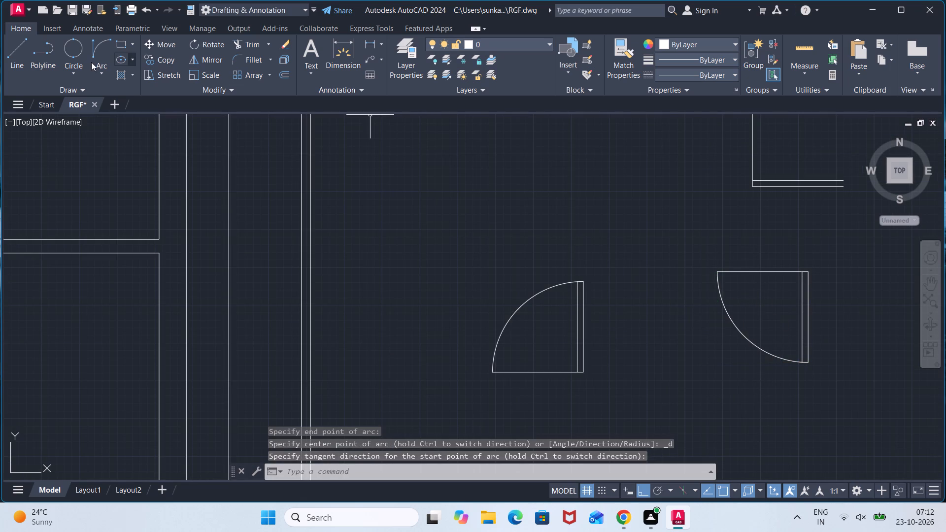
# Draw the swing arc of the northern small door, from its leaf's east end to the vertical line's north end.
pyautogui.click(102, 72)
pyautogui.click(174, 222)
pyautogui.scroll(-2, 554, 260)
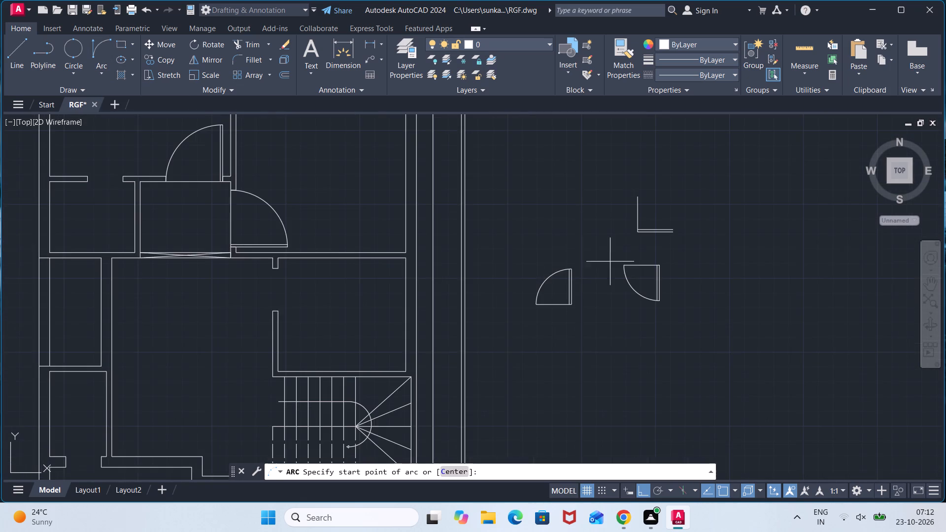
pyautogui.moveTo(636, 256); pyautogui.dragTo(519, 261, button='middle')
pyautogui.scroll(2, 576, 233)
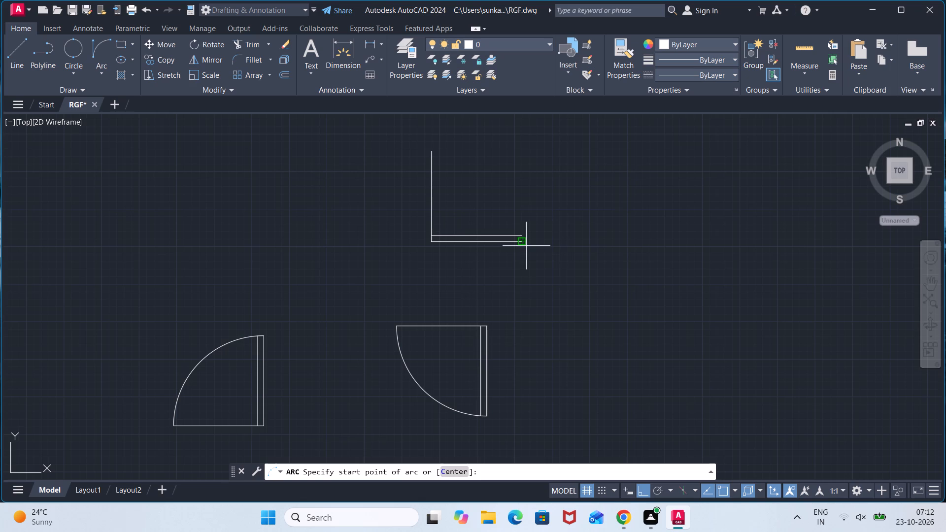
pyautogui.click(524, 244)
pyautogui.click(426, 153)
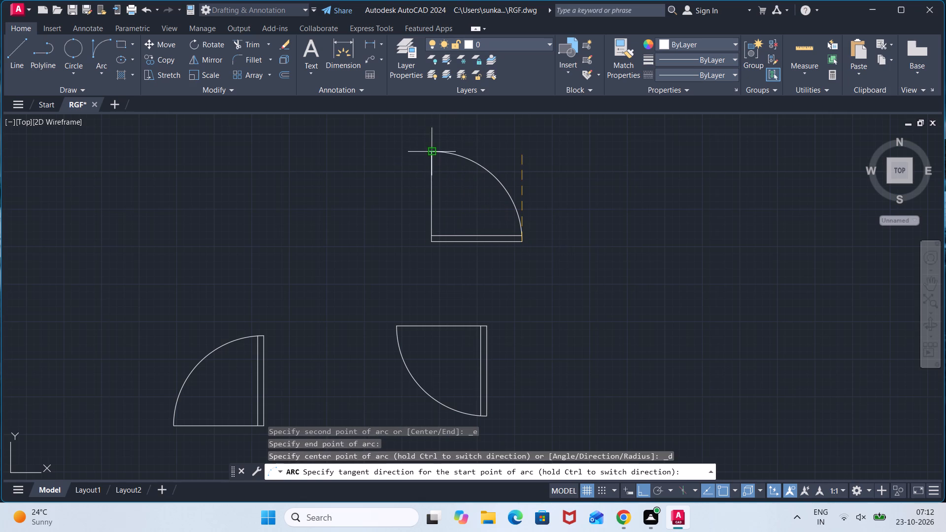
pyautogui.click(443, 154)
# Move the northern small door by its southwest corner onto the south wall stub at the small northeast room's west opening.
pyautogui.click(574, 142)
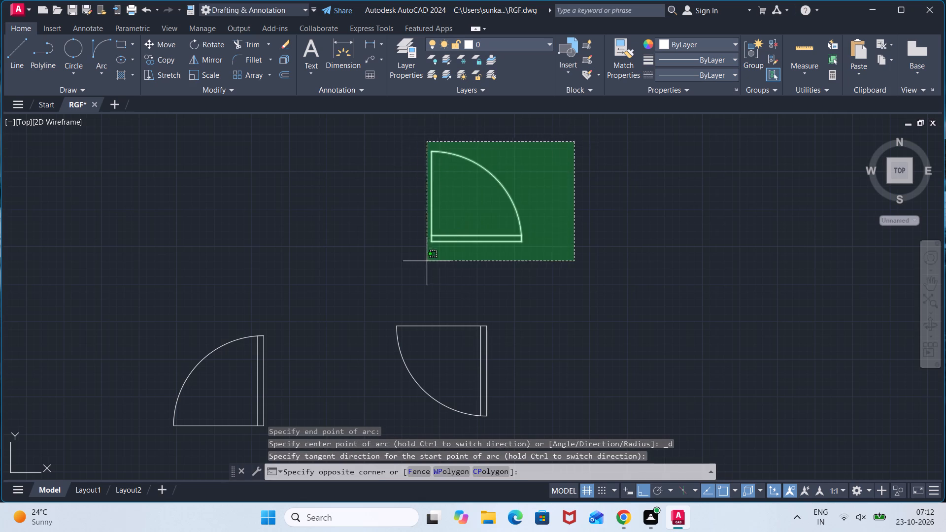
pyautogui.click(397, 262)
pyautogui.press('m')
pyautogui.press('Return')
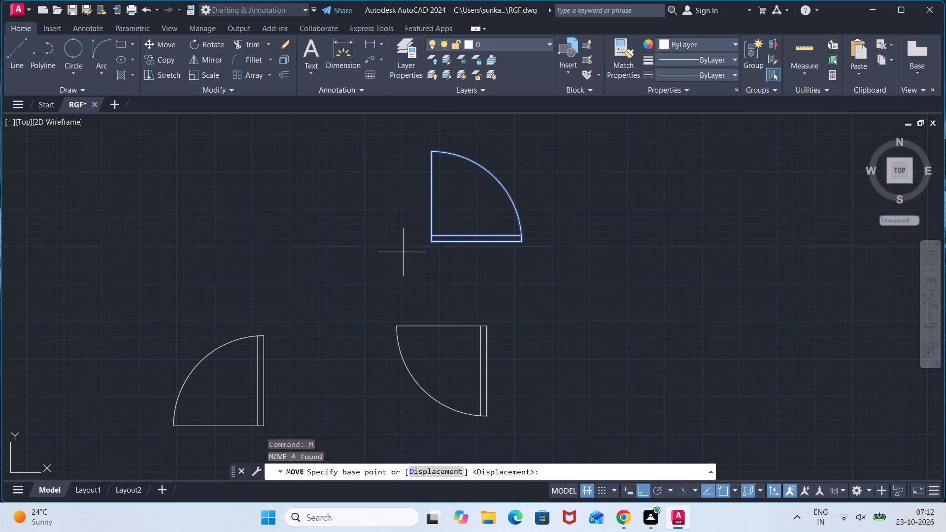
pyautogui.click(434, 243)
pyautogui.scroll(-3, 267, 215)
pyautogui.moveTo(200, 209); pyautogui.dragTo(341, 267, button='middle')
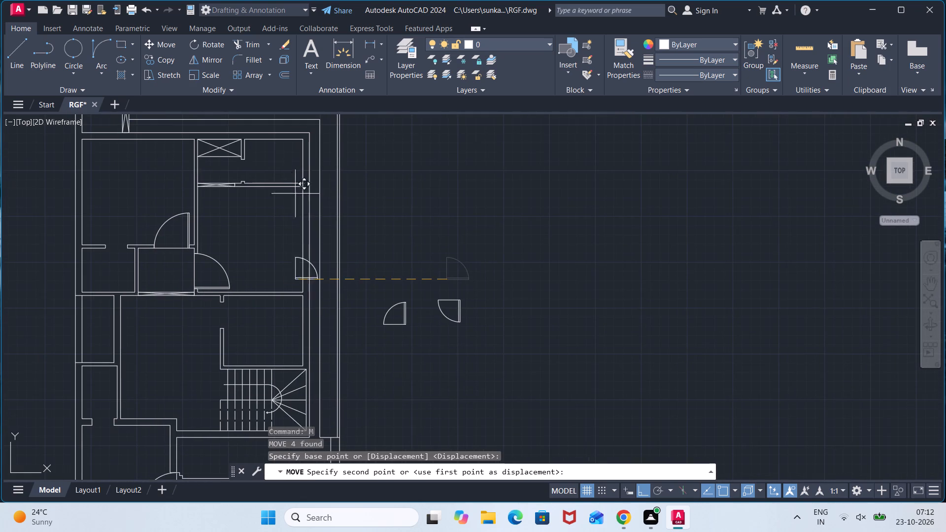
pyautogui.scroll(3, 251, 176)
pyautogui.click(206, 199)
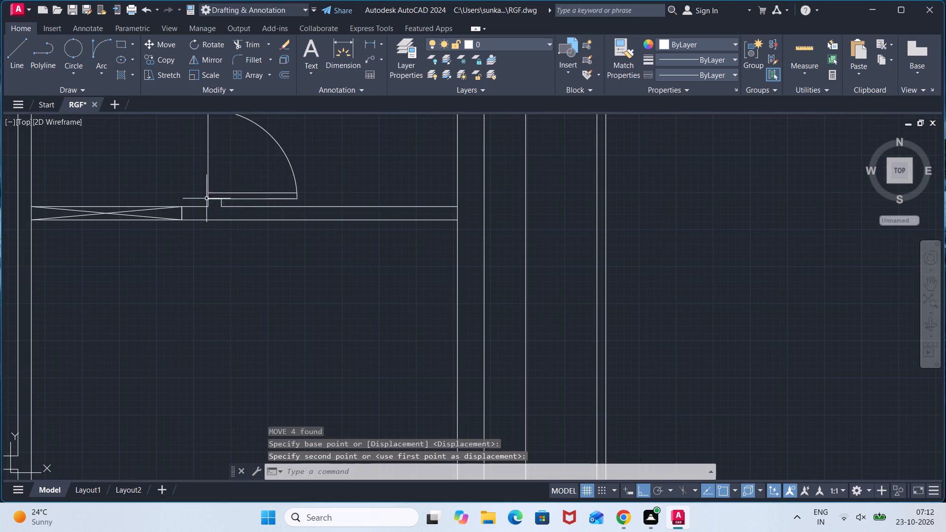
# Move the western small door by its southeast corner onto the east jamb of the opening north of the southwest room, swinging north.
pyautogui.scroll(-4, 451, 223)
pyautogui.moveTo(591, 271); pyautogui.dragTo(564, 196, button='middle')
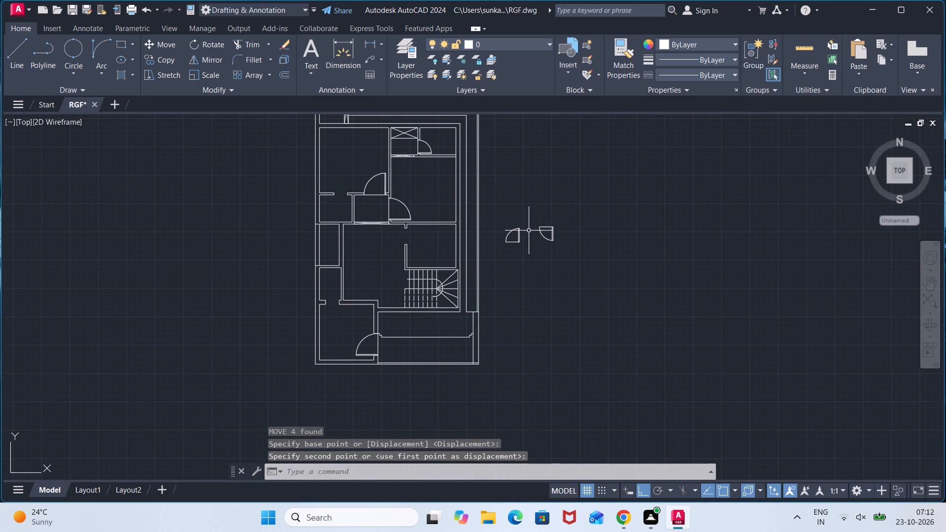
pyautogui.click(530, 221)
pyautogui.click(502, 263)
pyautogui.press('m')
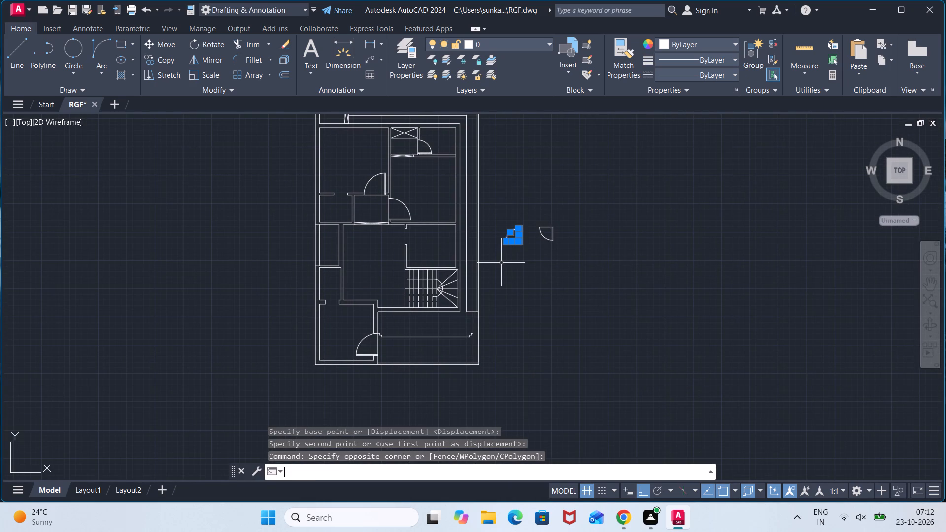
pyautogui.press('Return')
pyautogui.scroll(2, 513, 255)
pyautogui.click(525, 223)
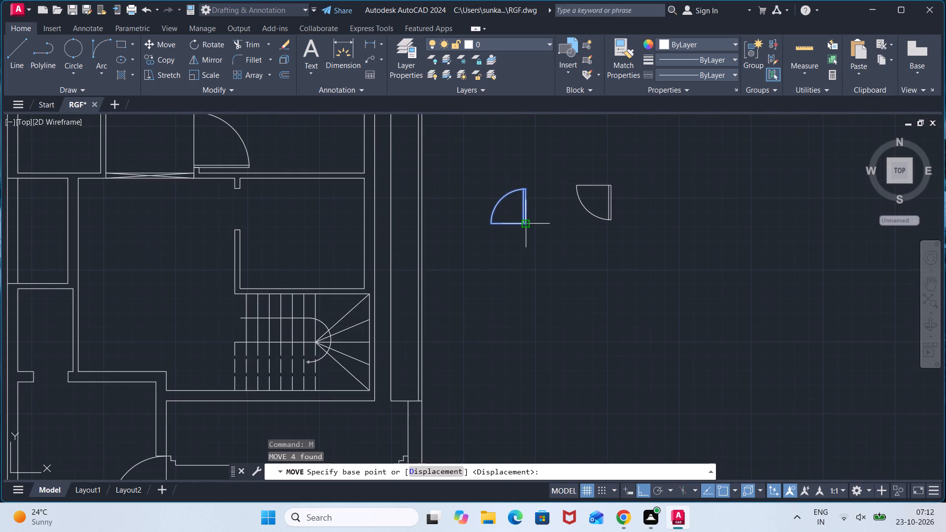
pyautogui.moveTo(165, 340); pyautogui.dragTo(473, 265, button='middle')
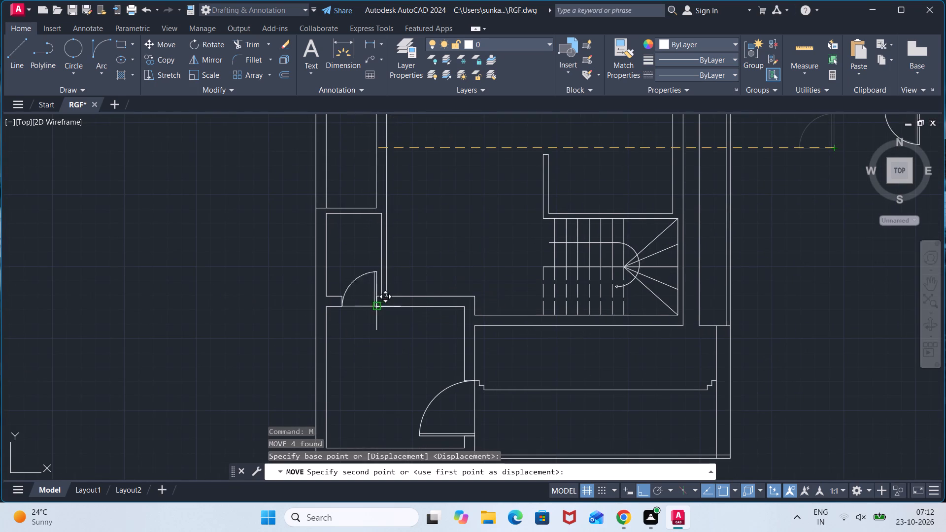
pyautogui.scroll(4, 374, 309)
pyautogui.click(378, 299)
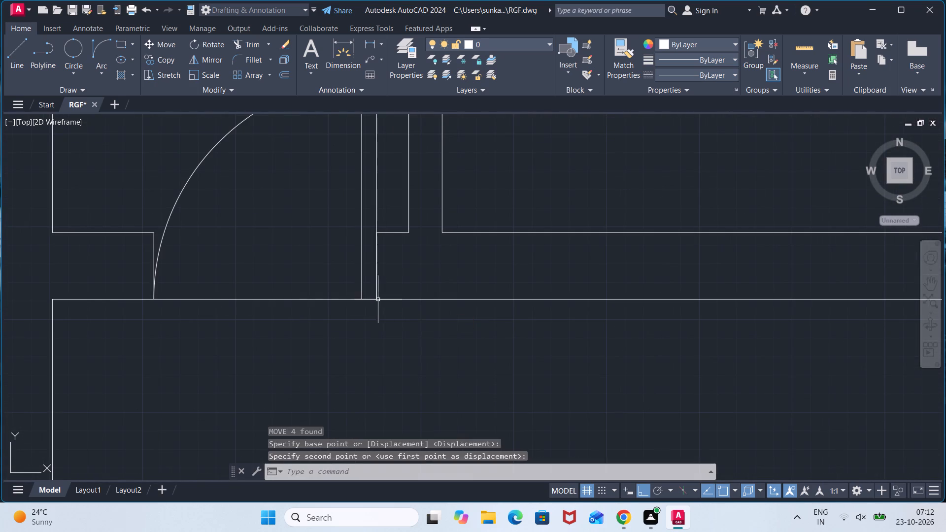
# Move the last small door by its northeast corner onto the east jamb of the large northwest room's remaining south opening, swinging south.
pyautogui.scroll(-5, 615, 253)
pyautogui.moveTo(690, 236); pyautogui.dragTo(263, 366, button='middle')
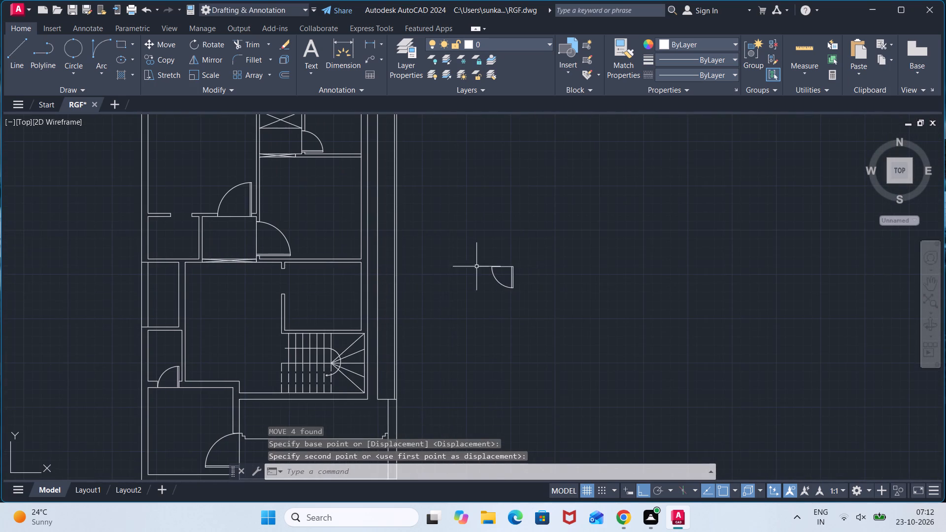
pyautogui.click(539, 249)
pyautogui.click(481, 312)
pyautogui.press('m')
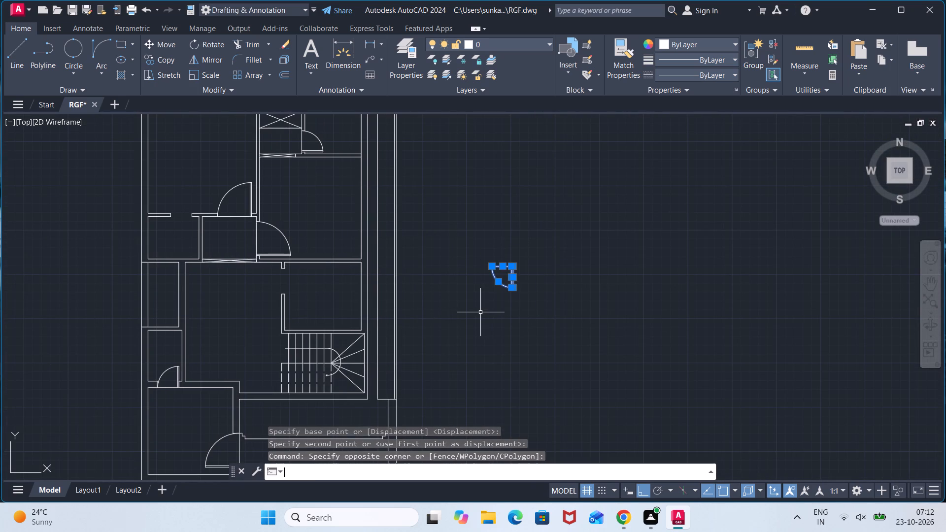
pyautogui.press('Return')
pyautogui.scroll(2, 507, 263)
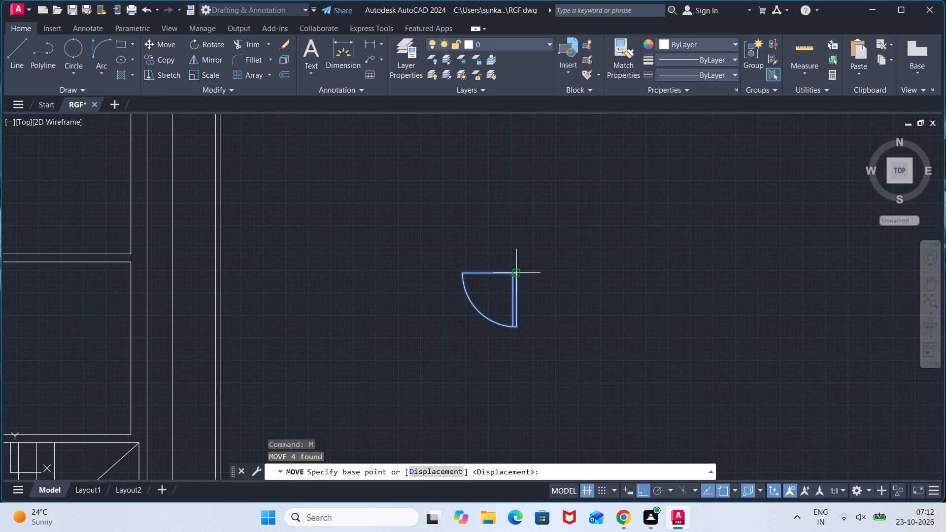
pyautogui.click(517, 274)
pyautogui.moveTo(141, 264); pyautogui.dragTo(697, 243, button='middle')
pyautogui.moveTo(278, 256); pyautogui.dragTo(492, 254, button='middle')
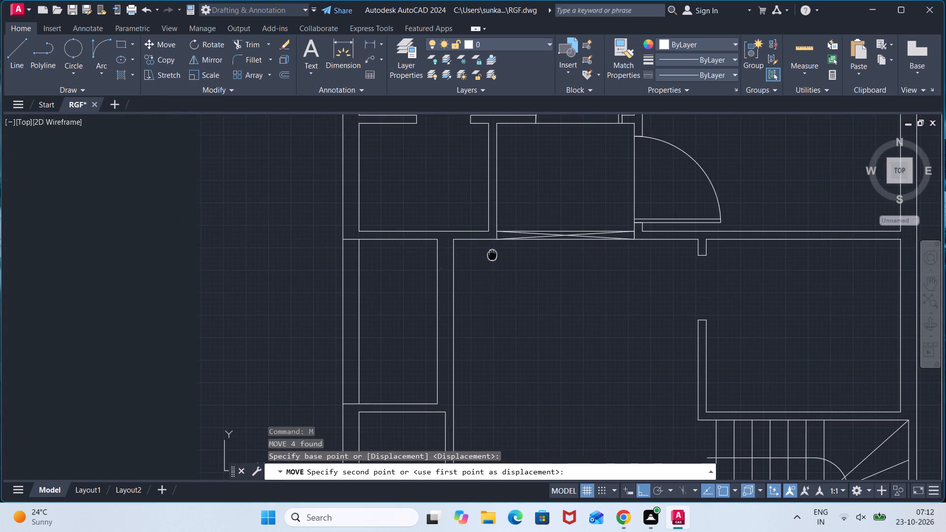
pyautogui.moveTo(456, 161); pyautogui.dragTo(461, 343, button='middle')
pyautogui.click(475, 296)
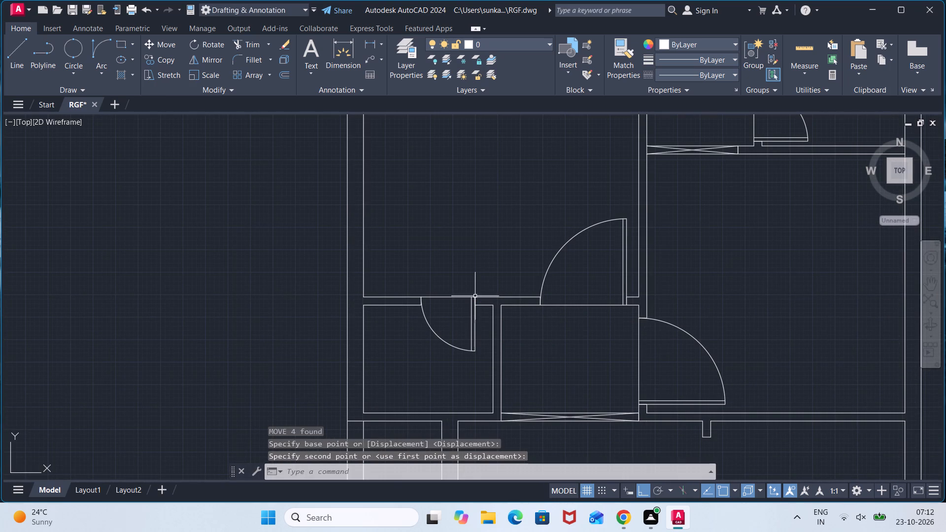
# Draw two connected 3' lines in the empty area east of the plan, the first running west and the second south.
pyautogui.scroll(-3, 718, 287)
pyautogui.moveTo(745, 289); pyautogui.dragTo(411, 251, button='middle')
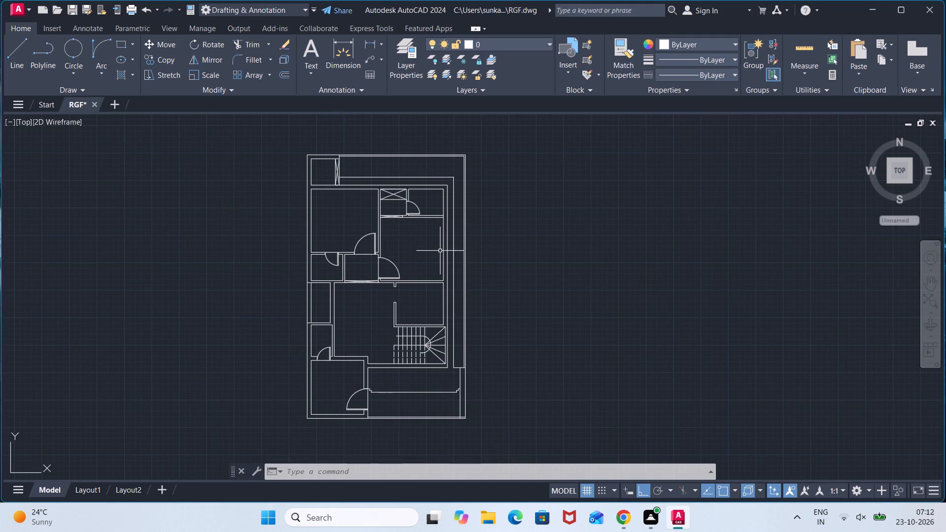
pyautogui.press('l')
pyautogui.press('Return')
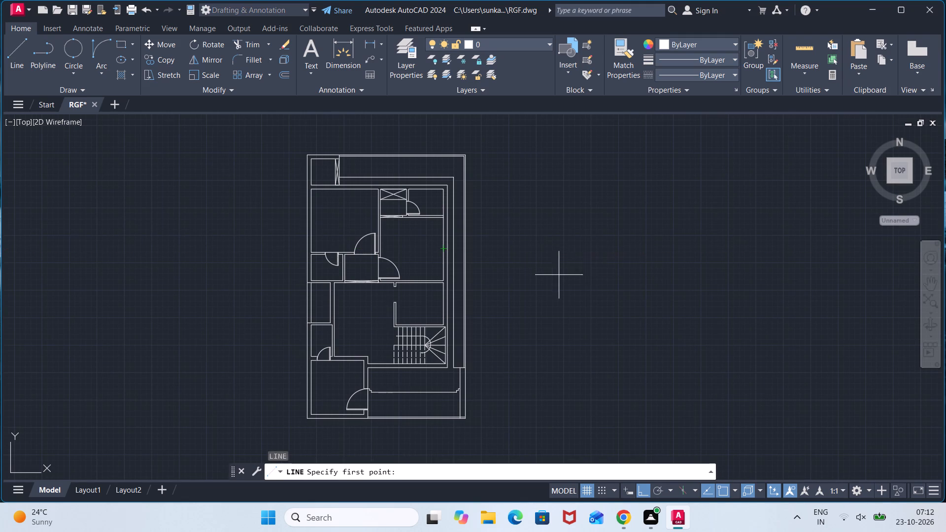
pyautogui.click(618, 281)
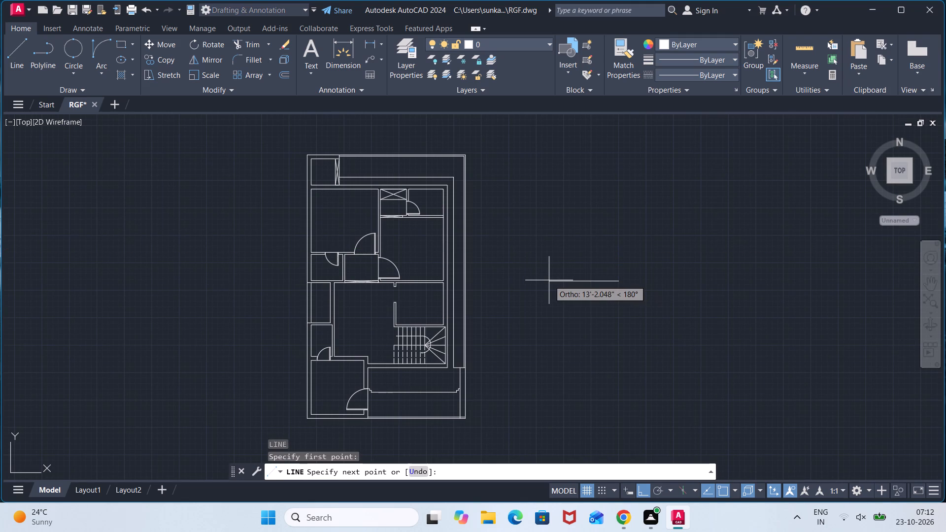
pyautogui.write("3'")
pyautogui.press('Return')
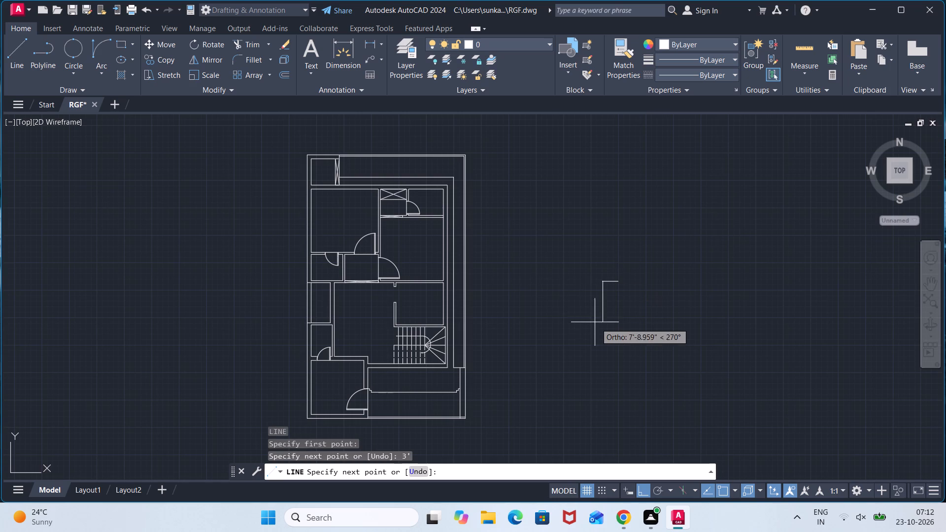
pyautogui.write("3'")
pyautogui.press('Return')
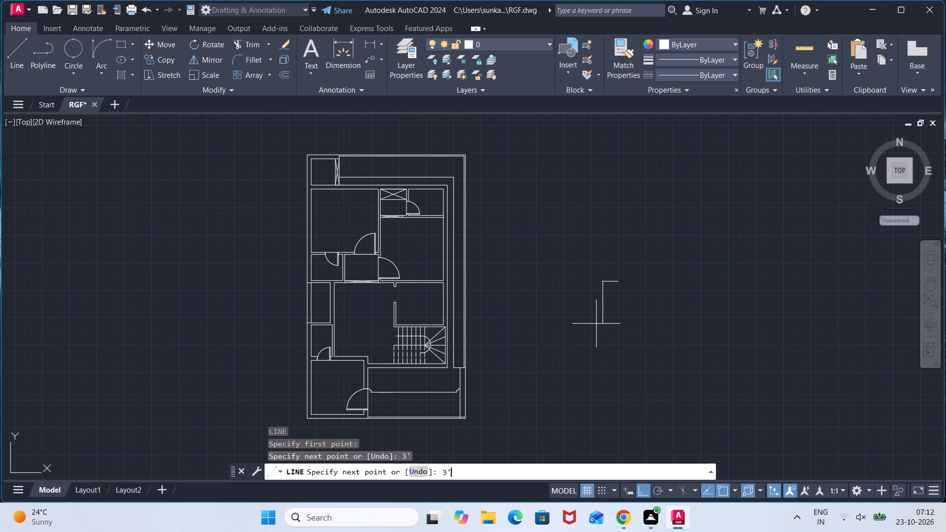
pyautogui.scroll(4, 639, 317)
pyautogui.press('Escape')
pyautogui.scroll(-2, 502, 291)
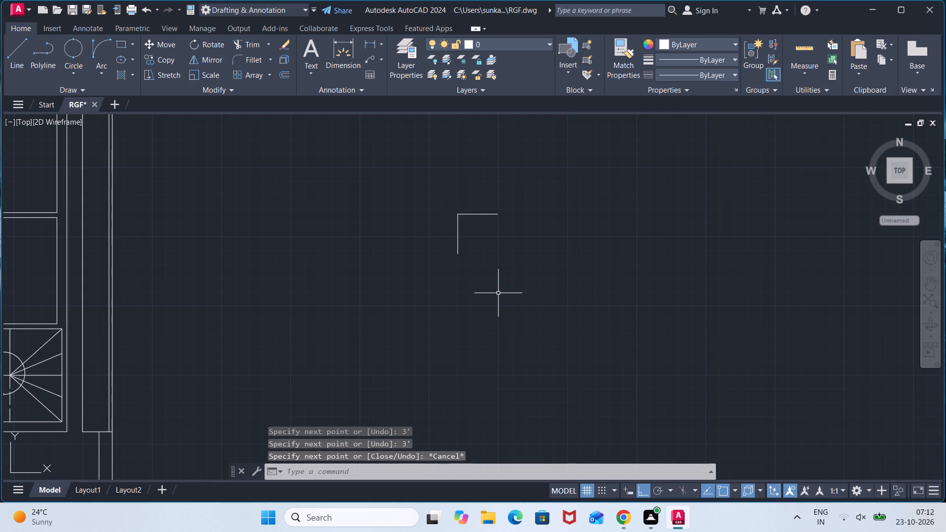
# Offset the horizontal 3' line 2" to the south to form the door leaf.
pyautogui.press('o')
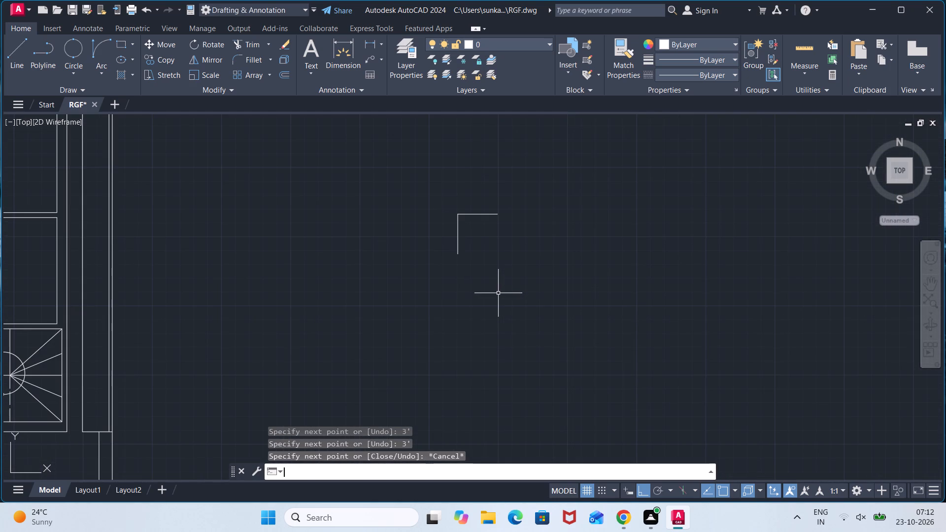
pyautogui.press('Return')
pyautogui.press('Return')
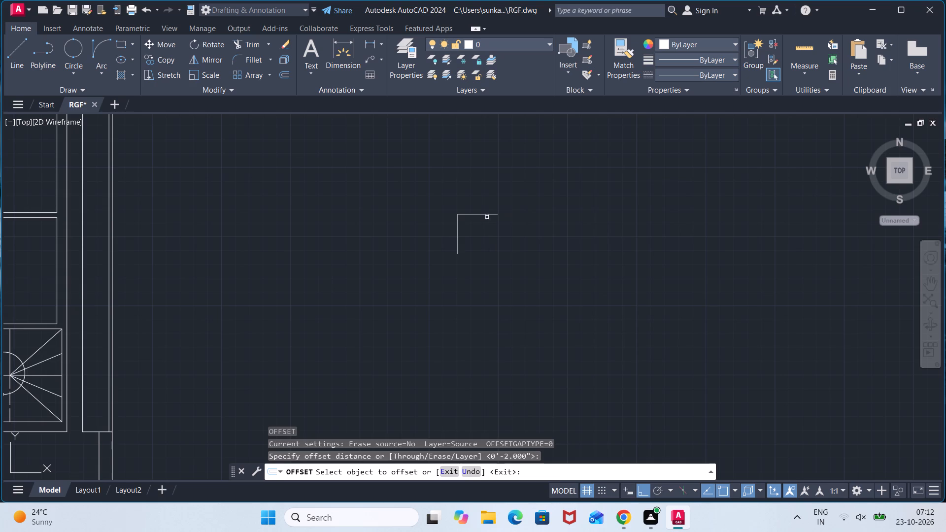
pyautogui.click(487, 215)
pyautogui.click(481, 233)
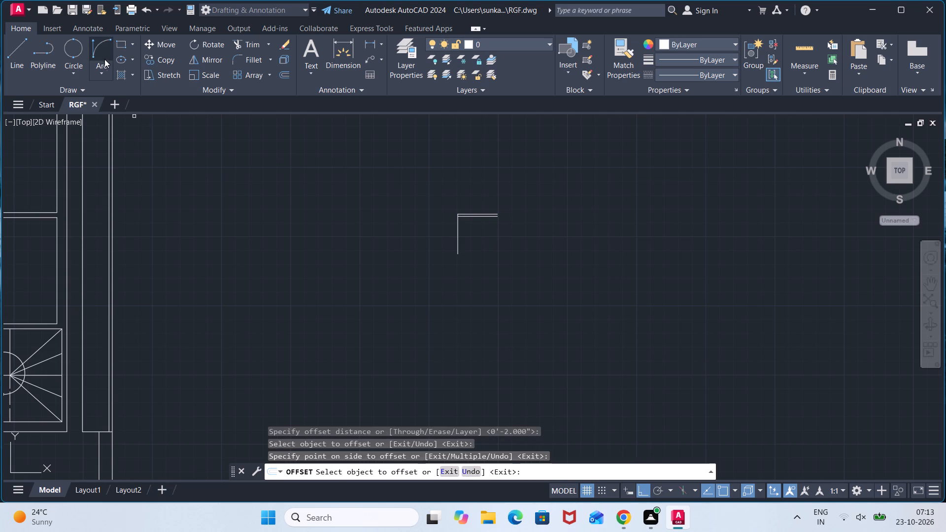
# Draw the 3' door's swing arc from the leaf's northeast end to the vertical line's south end.
pyautogui.click(102, 66)
pyautogui.click(152, 220)
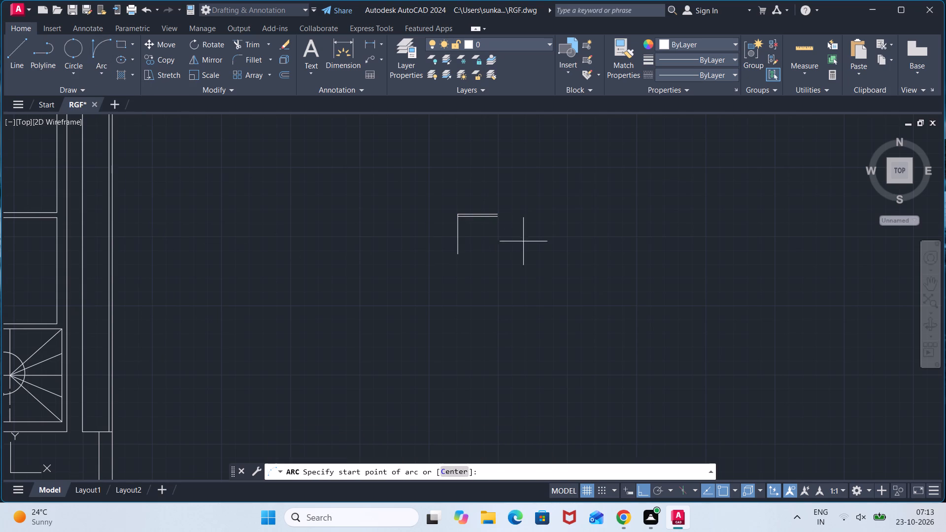
pyautogui.scroll(3, 524, 239)
pyautogui.click(410, 152)
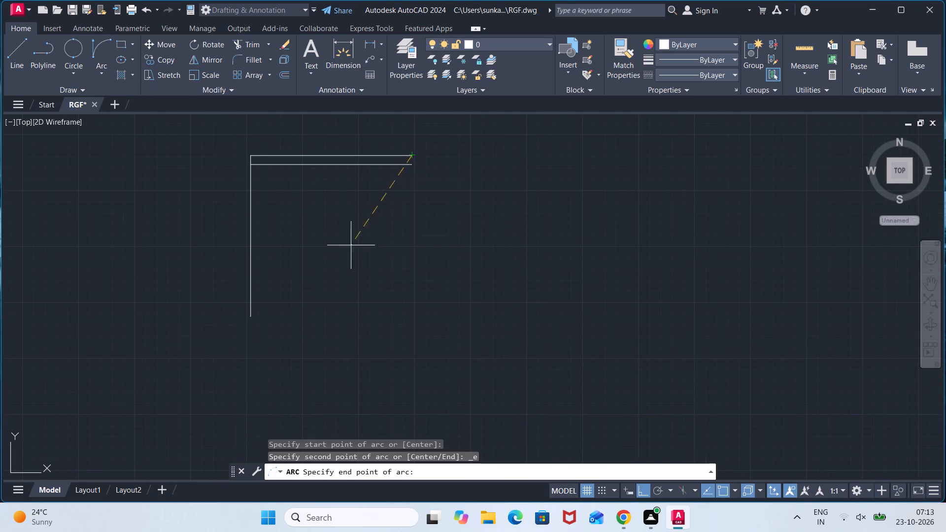
pyautogui.click(248, 317)
pyautogui.click(281, 342)
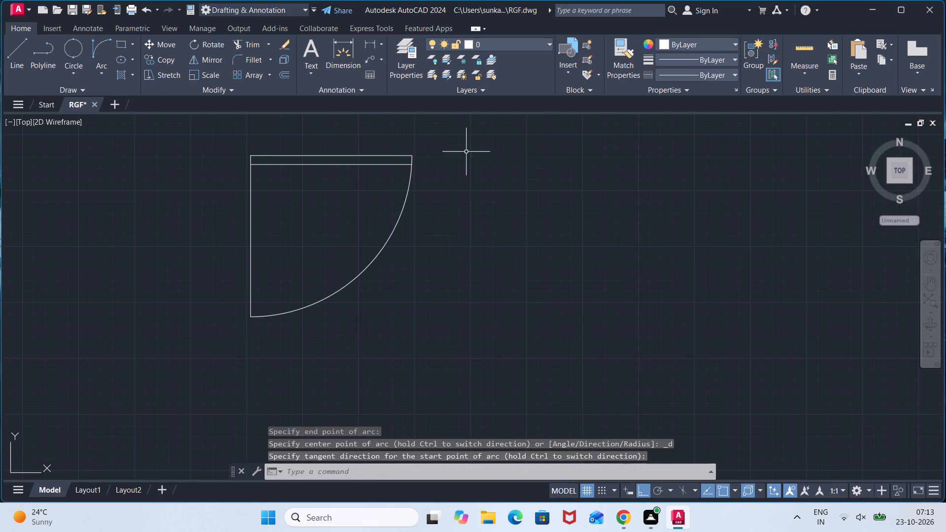
# Move the 3' door by its northwest corner onto the wall stub at the west opening of the room north of the stairs.
pyautogui.click(460, 136)
pyautogui.click(177, 344)
pyautogui.press('m')
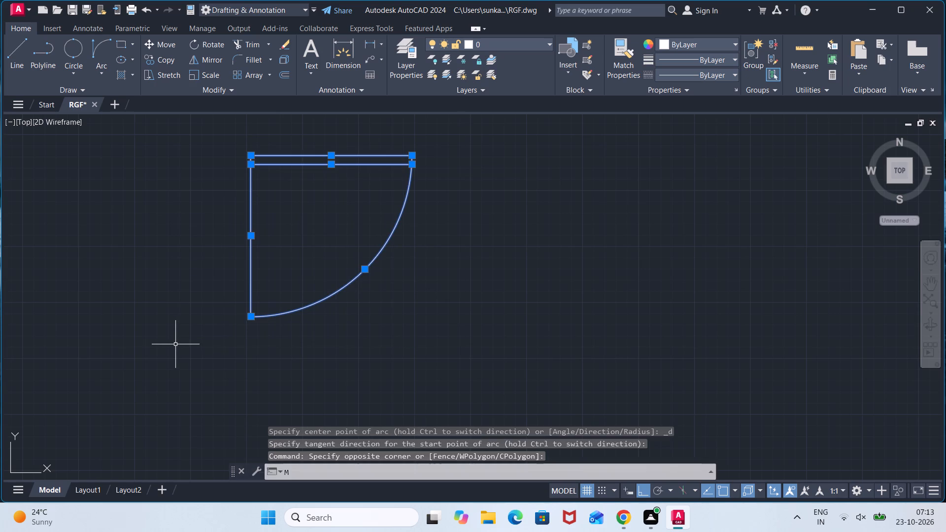
pyautogui.press('Return')
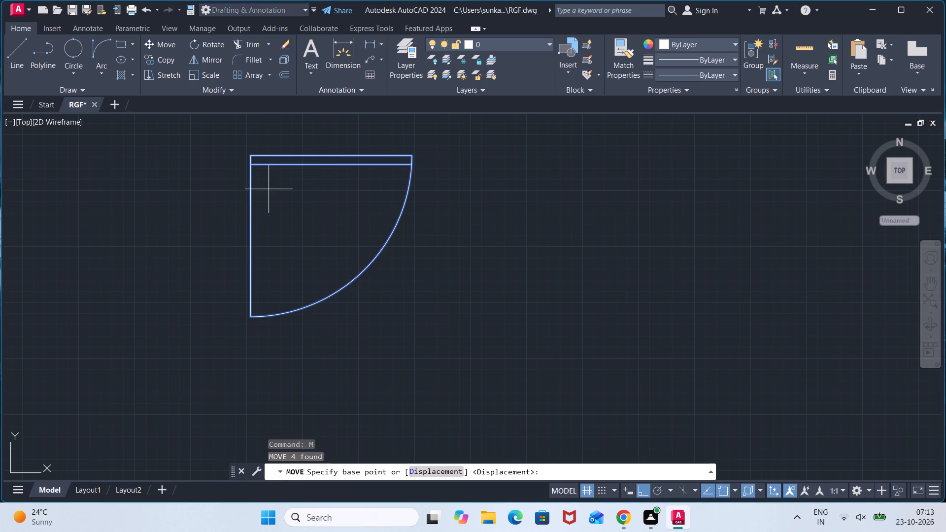
pyautogui.click(256, 154)
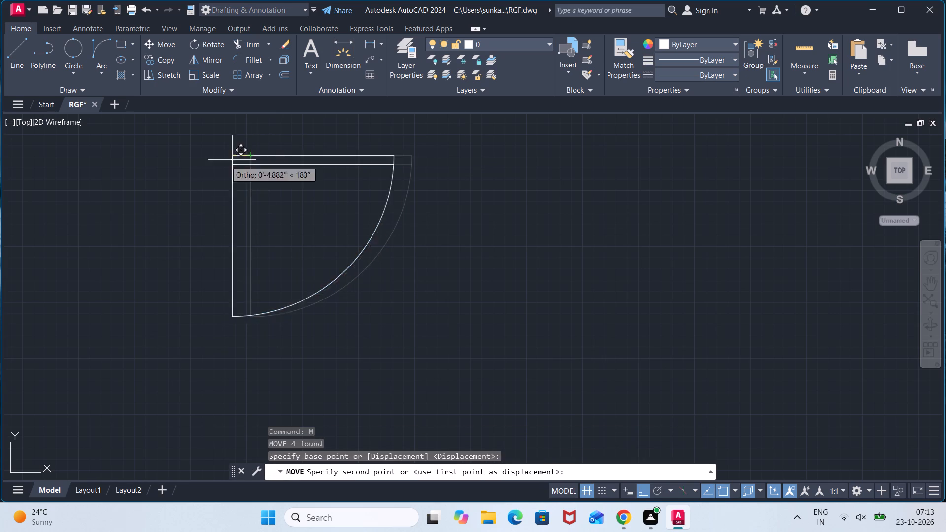
pyautogui.moveTo(128, 209); pyautogui.dragTo(564, 246, button='middle')
pyautogui.scroll(-1, 128, 209)
pyautogui.scroll(-3, 79, 228)
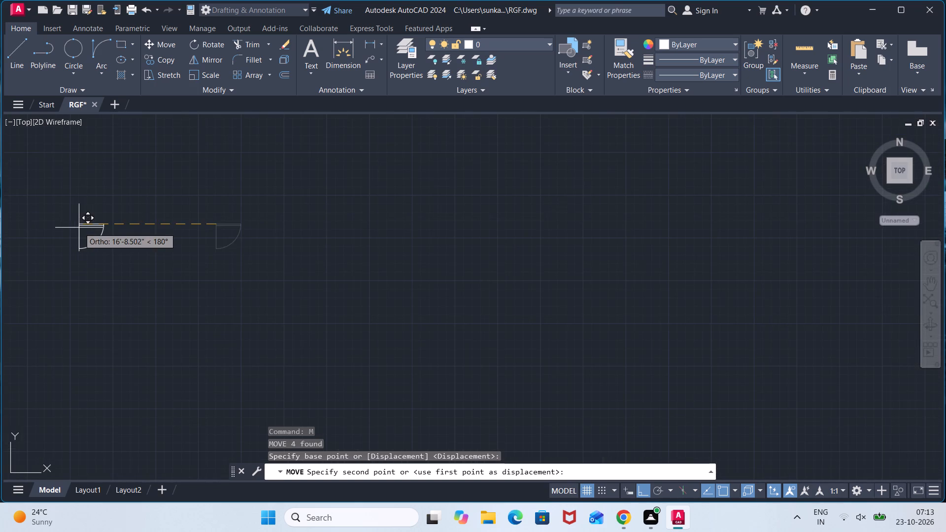
pyautogui.moveTo(78, 227); pyautogui.dragTo(535, 266, button='middle')
pyautogui.scroll(-1, 221, 235)
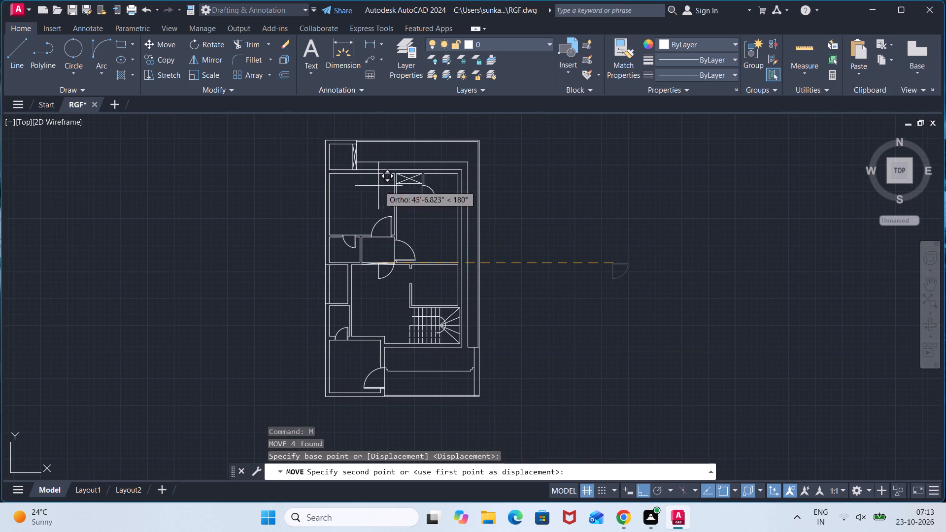
pyautogui.scroll(1, 403, 215)
pyautogui.scroll(3, 407, 336)
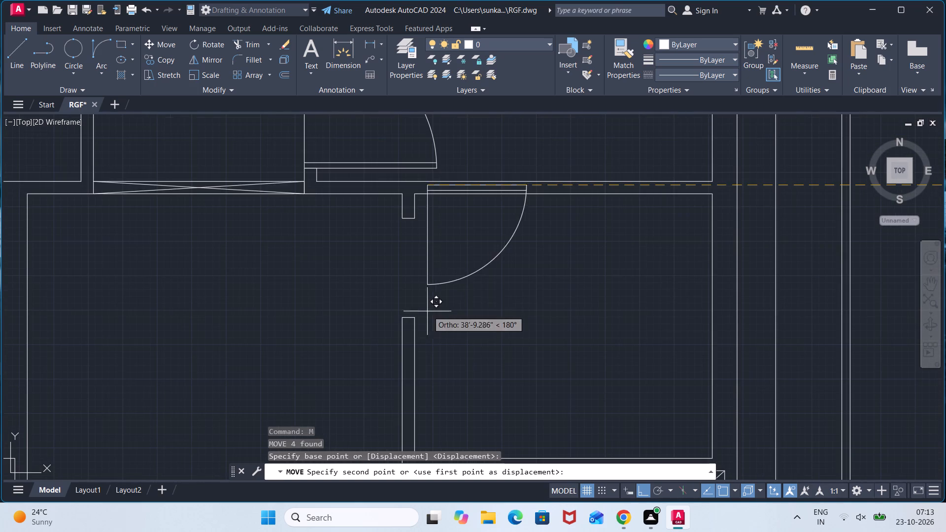
pyautogui.scroll(2, 412, 227)
pyautogui.click(386, 206)
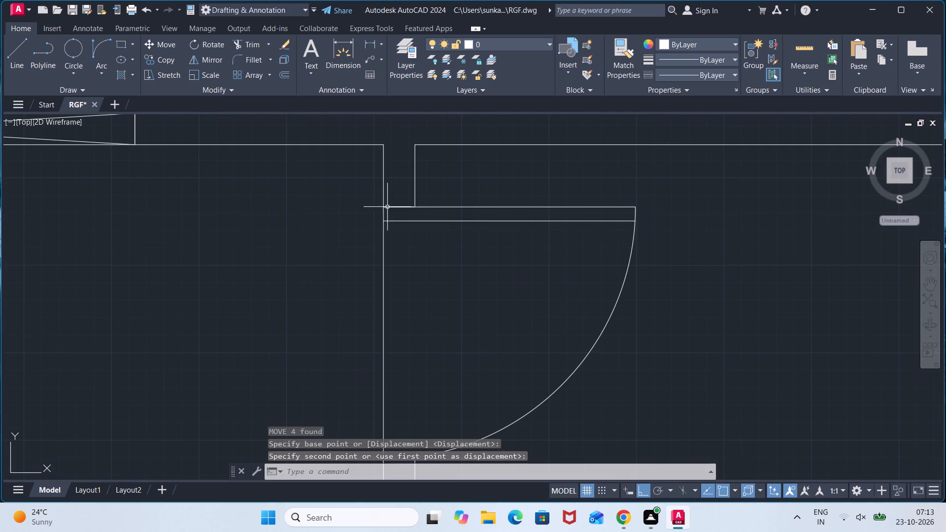
# Trim the inner leaf line where it overshoots the swing arc of the 3' door north of the stairs.
pyautogui.scroll(-4, 558, 256)
pyautogui.scroll(-3, 716, 296)
pyautogui.scroll(4, 687, 293)
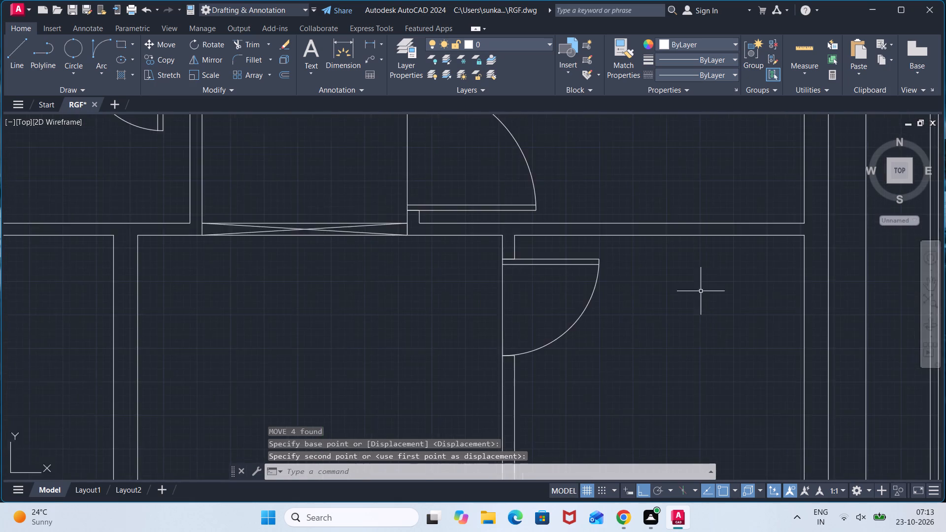
pyautogui.scroll(2, 701, 291)
pyautogui.scroll(6, 554, 306)
pyautogui.moveTo(412, 221); pyautogui.dragTo(496, 531, button='middle')
pyautogui.scroll(1, 453, 356)
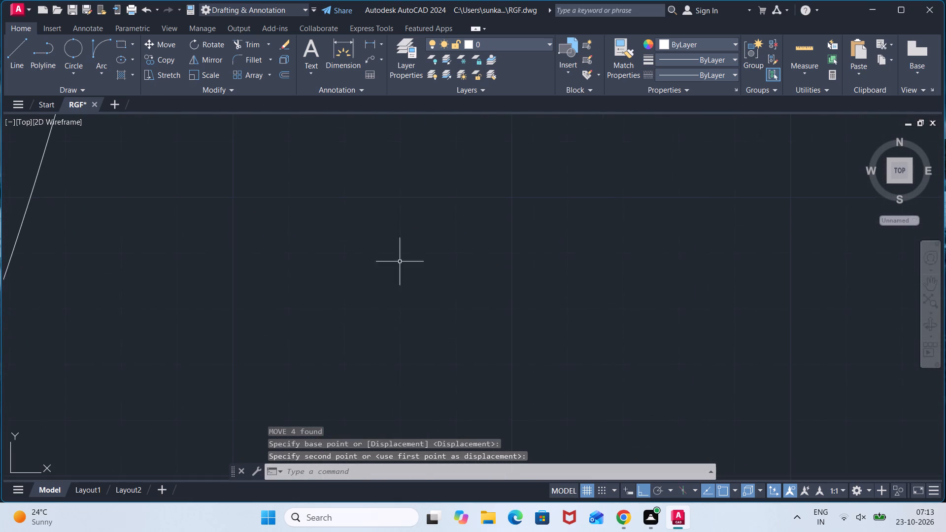
pyautogui.scroll(-3, 309, 211)
pyautogui.moveTo(299, 197); pyautogui.dragTo(358, 435, button='middle')
pyautogui.scroll(1, 363, 265)
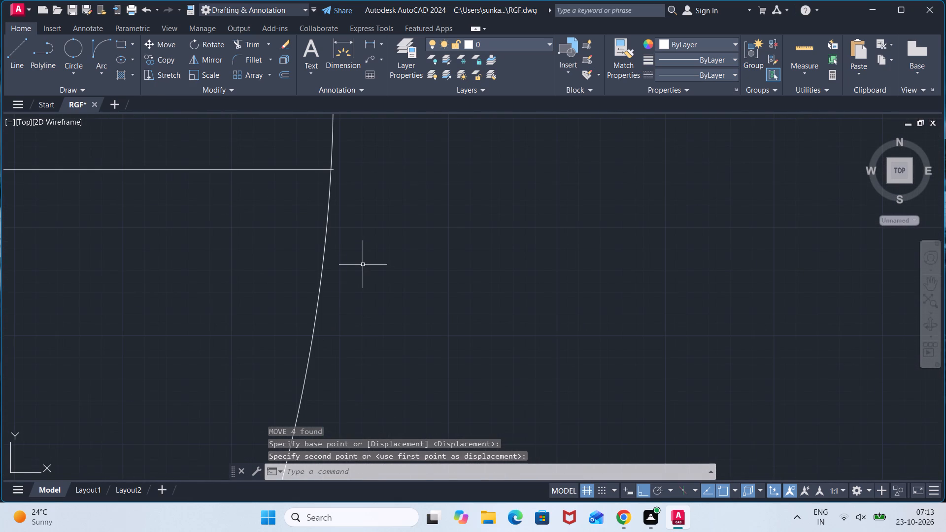
pyautogui.write('TR')
pyautogui.press('Return')
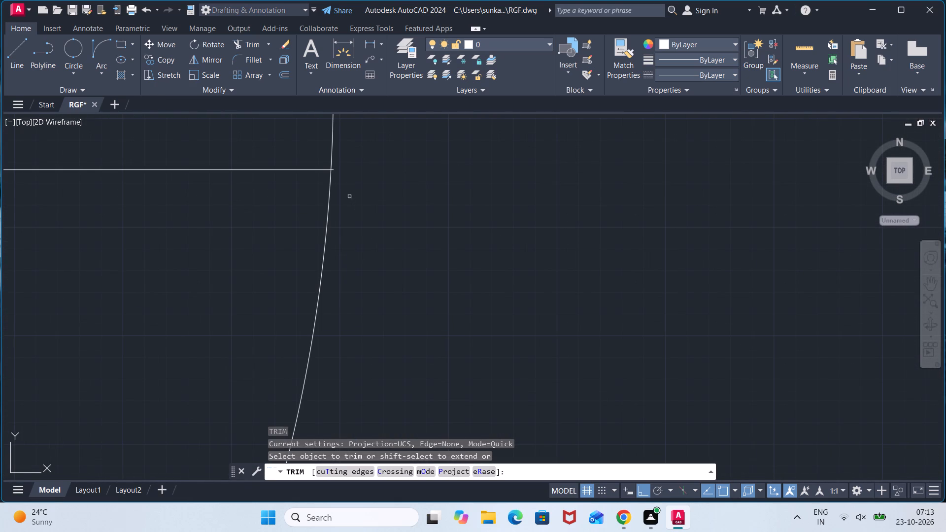
pyautogui.scroll(3, 331, 167)
pyautogui.click(331, 177)
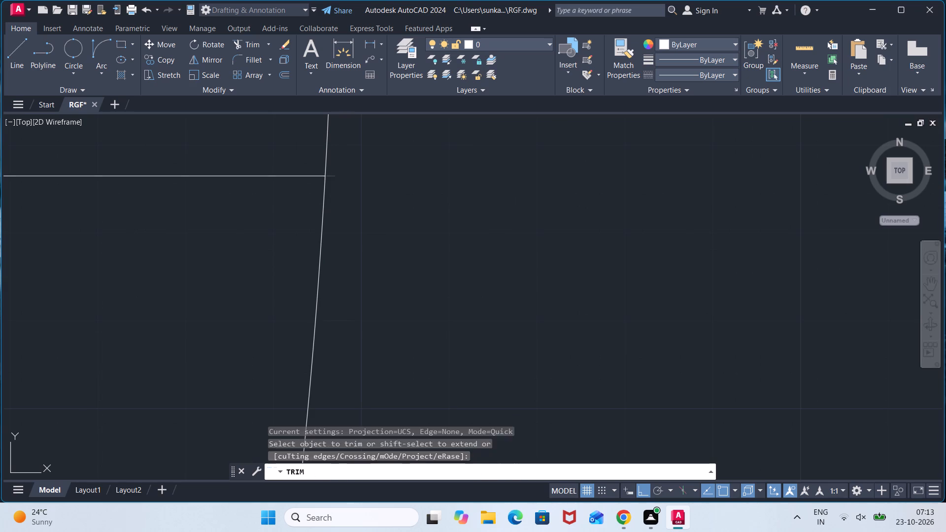
# Trim the inner leaf line's overshoot past the swing arc of the 4' door at the large eastern room's west opening.
pyautogui.scroll(-4, 318, 289)
pyautogui.scroll(-4, 188, 304)
pyautogui.scroll(4, 124, 230)
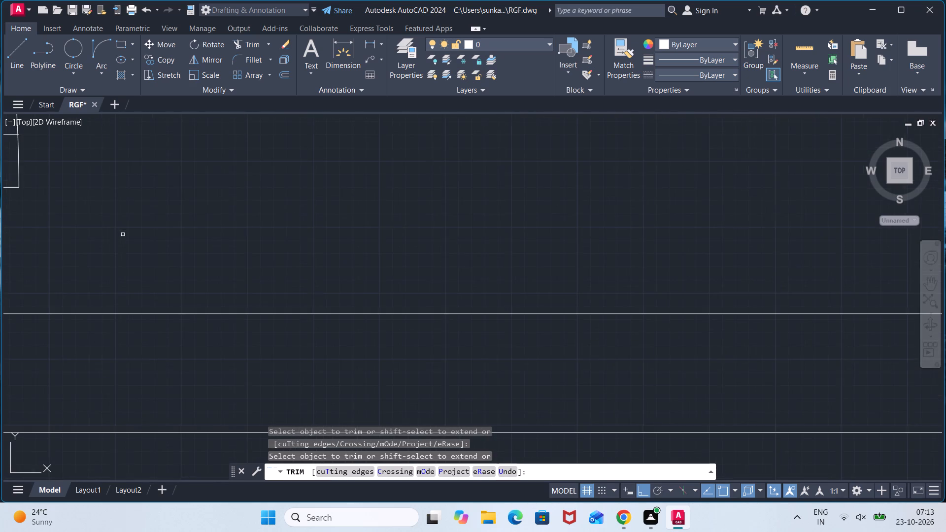
pyautogui.scroll(1, 105, 219)
pyautogui.moveTo(112, 222); pyautogui.dragTo(405, 308, button='middle')
pyautogui.scroll(3, 273, 192)
pyautogui.moveTo(265, 191); pyautogui.dragTo(335, 307, button='middle')
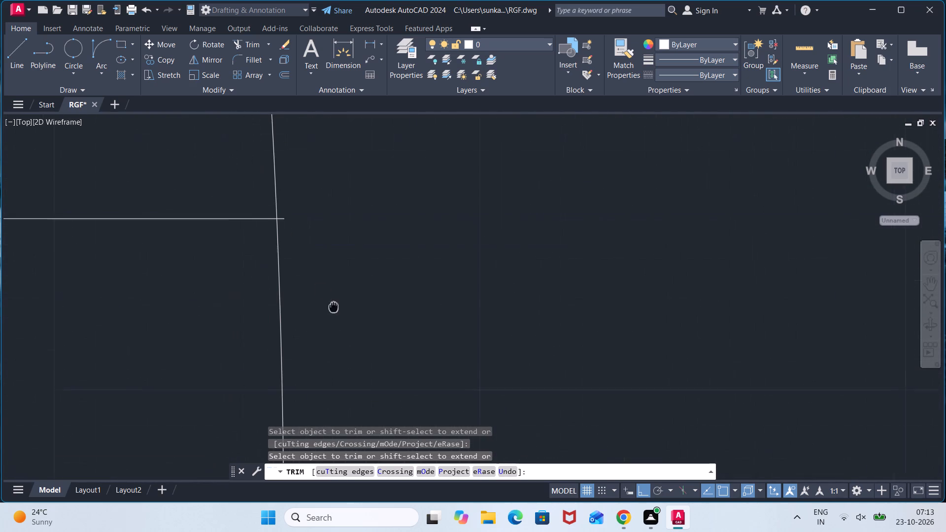
pyautogui.moveTo(335, 307); pyautogui.dragTo(335, 308, button='middle')
pyautogui.click(284, 220)
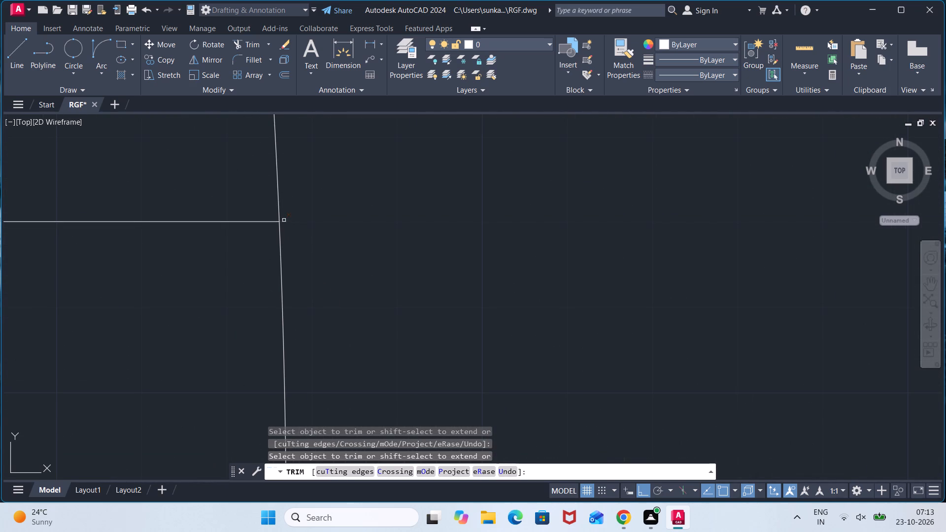
# Trim the inner leaf line's overshoot past the swing arc of the 4' door at the large northwest room's south opening.
pyautogui.scroll(-5, 341, 287)
pyautogui.scroll(-5, 394, 269)
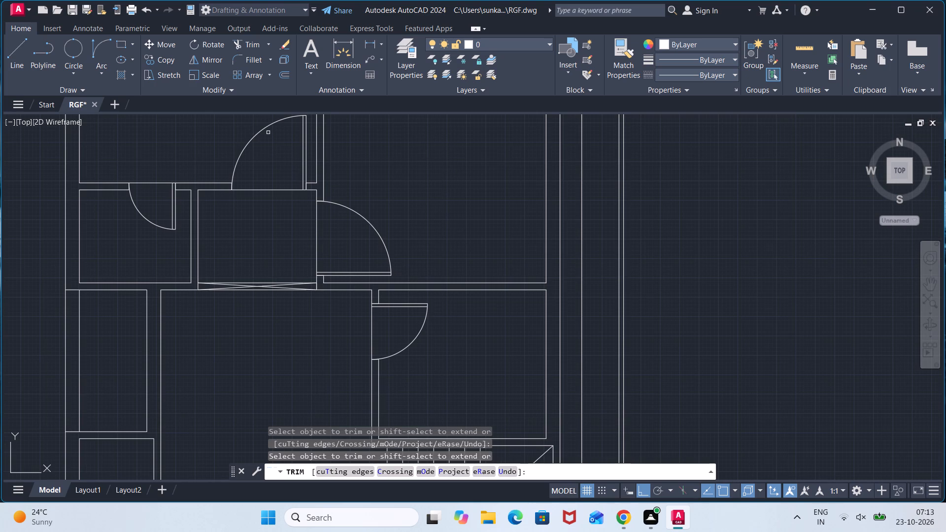
pyautogui.moveTo(257, 121); pyautogui.dragTo(268, 282, button='middle')
pyautogui.scroll(5, 300, 270)
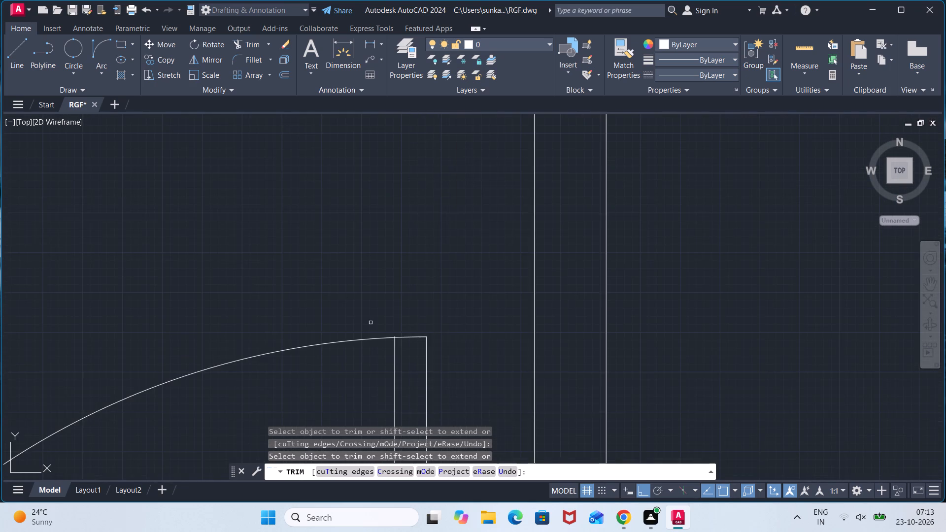
pyautogui.scroll(3, 385, 323)
pyautogui.scroll(3, 428, 381)
pyautogui.click(365, 384)
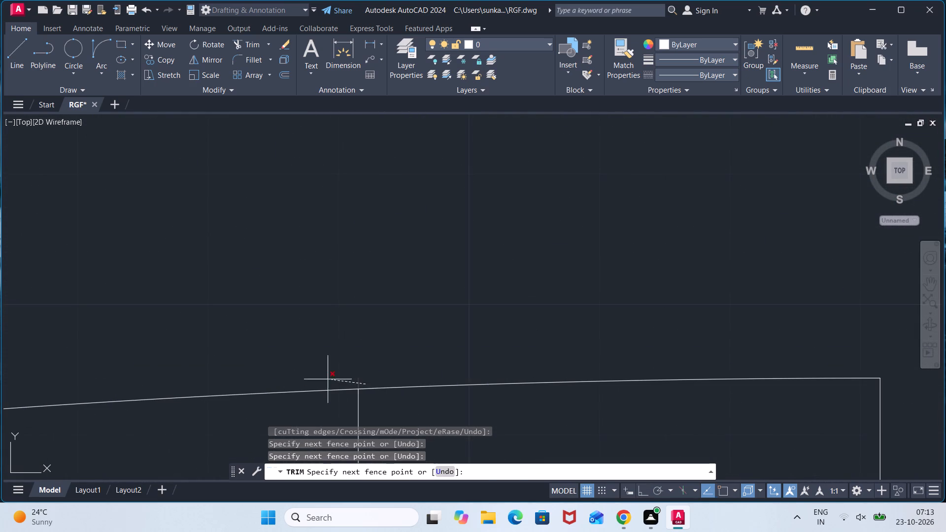
pyautogui.click(319, 379)
# Trim the inner leaf line's overshoot past the swing arc of the small south-swinging door below the large northwest room.
pyautogui.scroll(-5, 344, 354)
pyautogui.scroll(-5, 419, 269)
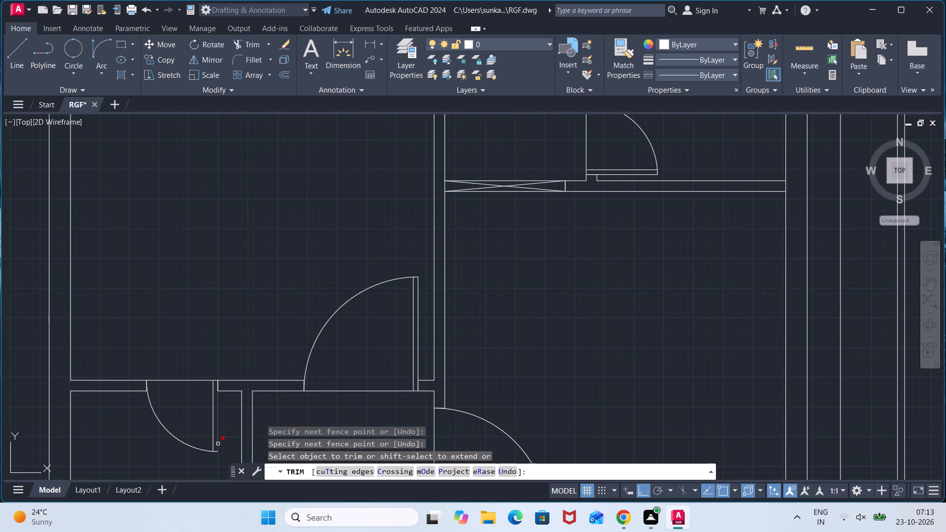
pyautogui.moveTo(193, 457); pyautogui.dragTo(272, 338, button='middle')
pyautogui.scroll(5, 298, 342)
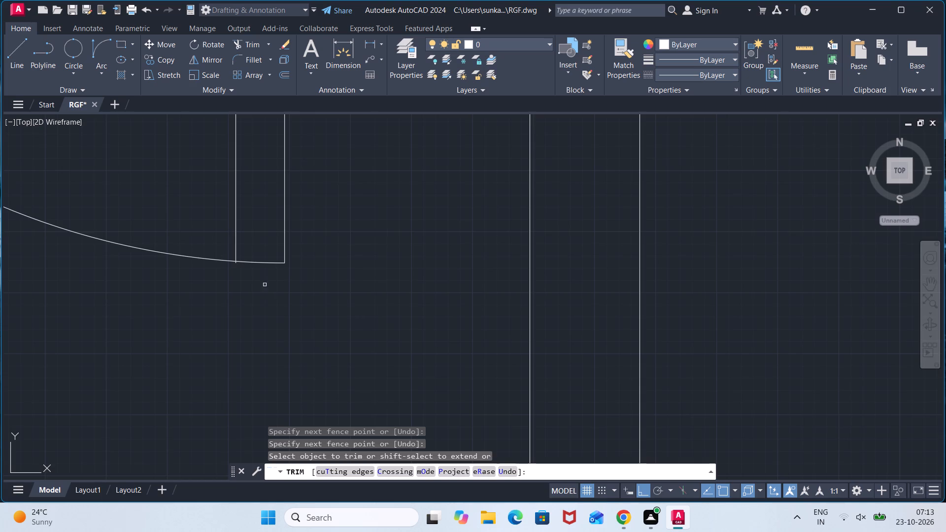
pyautogui.scroll(3, 264, 274)
pyautogui.click(150, 225)
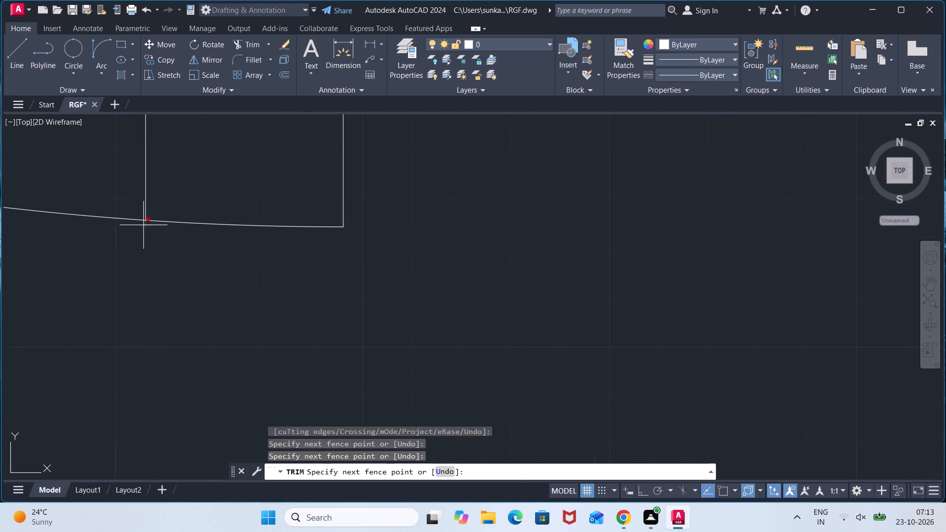
pyautogui.click(143, 225)
# Trim the inner leaf line's overshoot past the swing arc of the small north-swinging door above the southwest room.
pyautogui.scroll(-4, 378, 324)
pyautogui.moveTo(381, 349); pyautogui.dragTo(422, 218, button='middle')
pyautogui.scroll(-3, 408, 297)
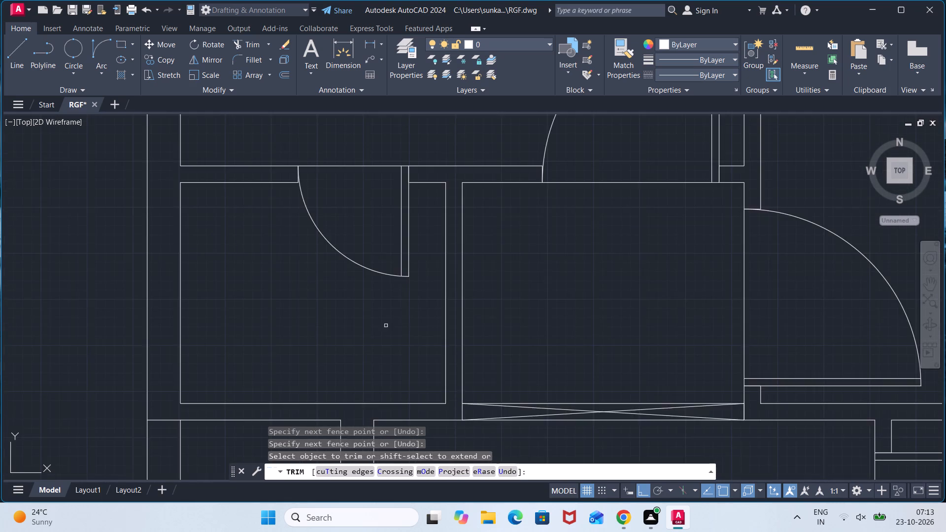
pyautogui.scroll(-3, 384, 331)
pyautogui.moveTo(384, 334); pyautogui.dragTo(395, 171, button='middle')
pyautogui.scroll(6, 384, 341)
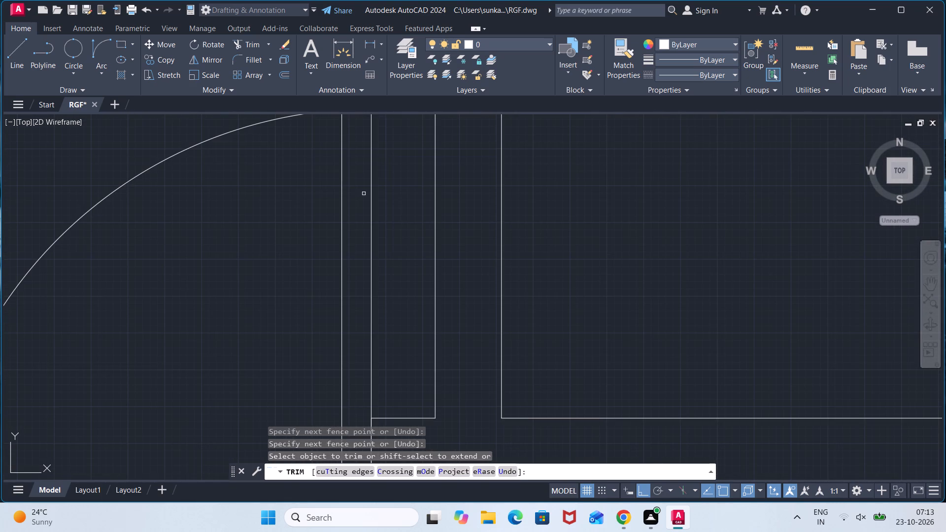
pyautogui.moveTo(362, 187); pyautogui.dragTo(378, 356, button='middle')
pyautogui.scroll(4, 372, 280)
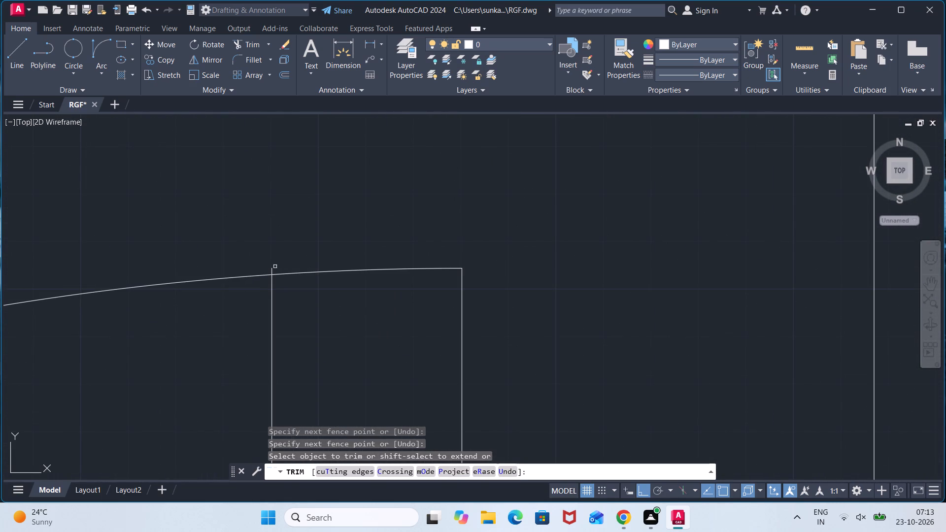
pyautogui.click(275, 266)
pyautogui.click(266, 272)
# Trim the inner leaf line's overshoot past the swing arc of the door in the southwest room's east opening.
pyautogui.scroll(-4, 522, 315)
pyautogui.scroll(-2, 543, 355)
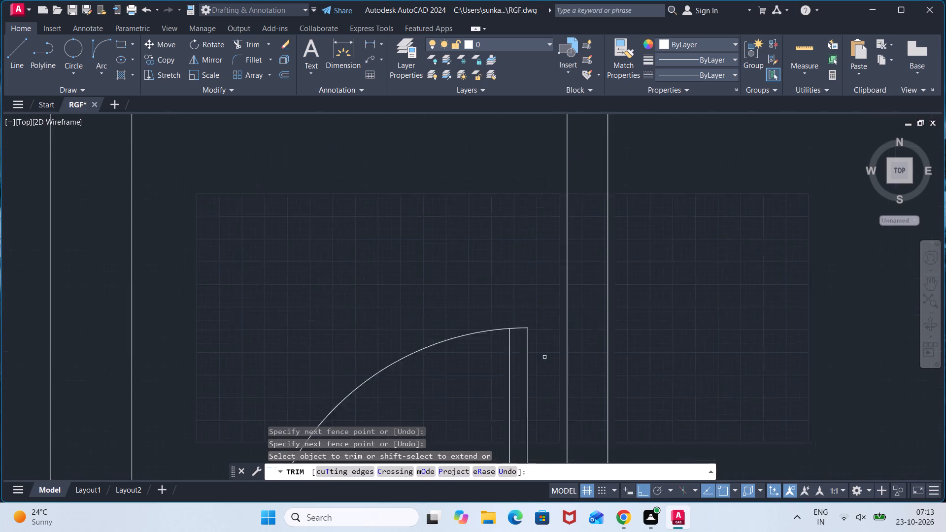
pyautogui.scroll(-3, 613, 370)
pyautogui.moveTo(620, 385); pyautogui.dragTo(361, 80, button='middle')
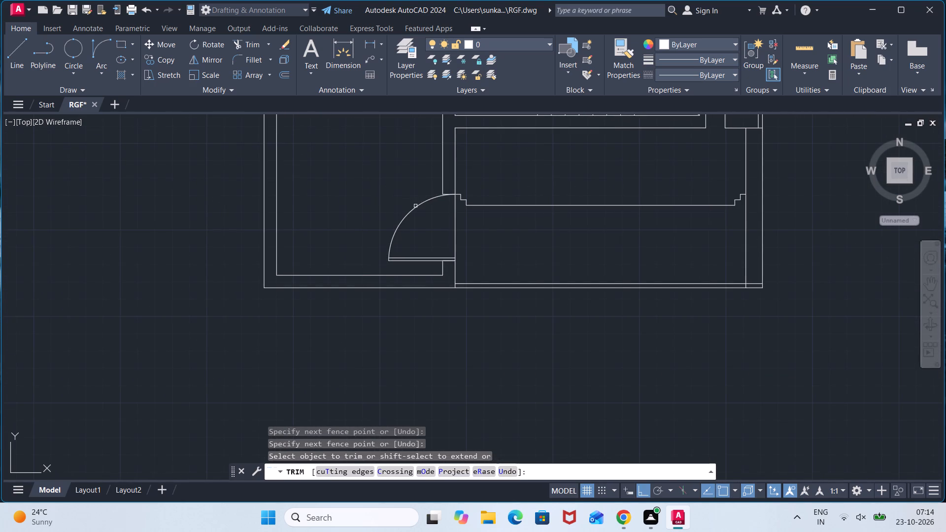
pyautogui.scroll(5, 369, 261)
pyautogui.scroll(3, 513, 233)
pyautogui.moveTo(618, 181); pyautogui.dragTo(578, 218, button='middle')
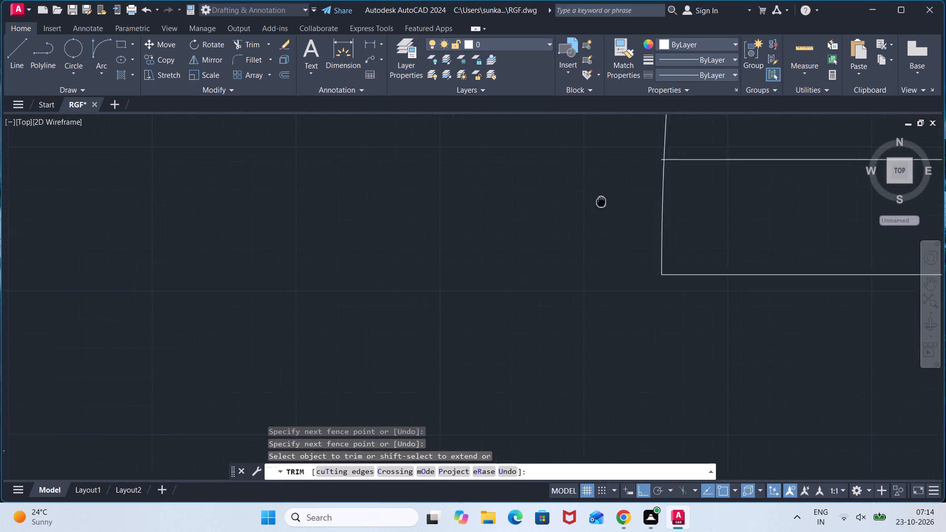
pyautogui.moveTo(578, 218); pyautogui.dragTo(440, 291, button='middle')
pyautogui.scroll(3, 501, 253)
pyautogui.click(486, 246)
pyautogui.click(483, 266)
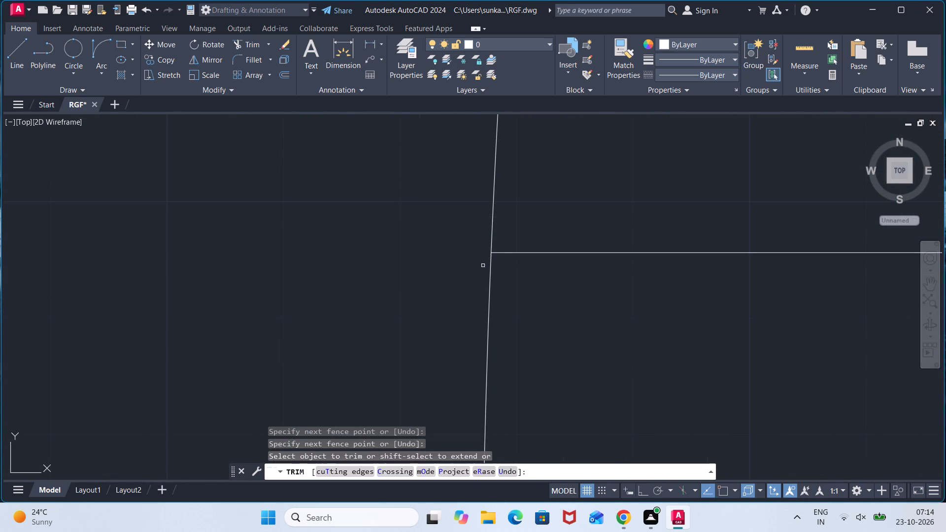
# Trim the inner leaf line's overshoot past the swing arc of the door at the small northeast room's west opening.
pyautogui.scroll(-5, 602, 198)
pyautogui.scroll(-8, 466, 219)
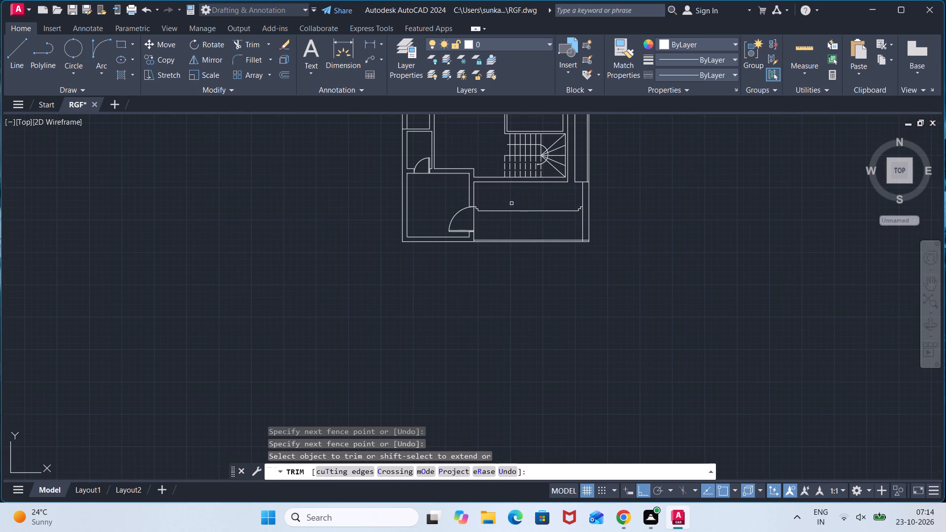
pyautogui.moveTo(512, 200); pyautogui.dragTo(434, 363, button='middle')
pyautogui.scroll(4, 454, 253)
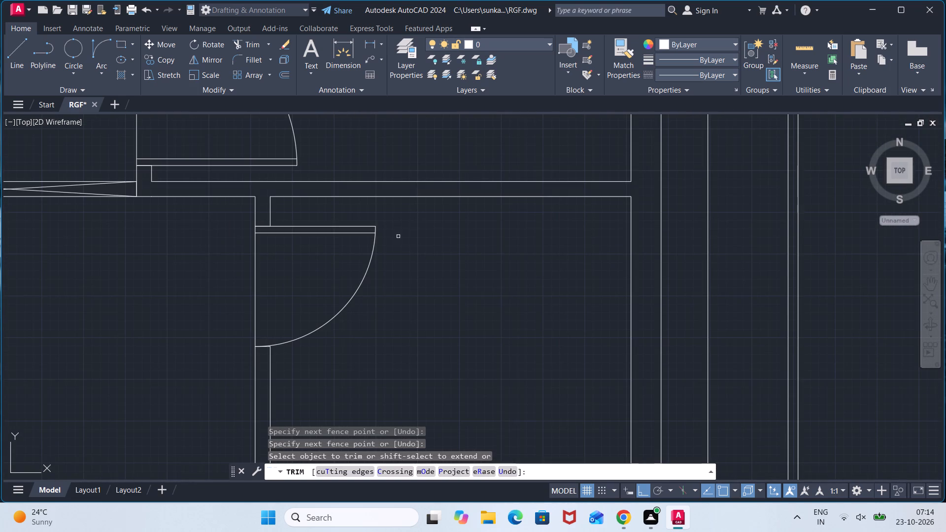
pyautogui.moveTo(398, 235); pyautogui.dragTo(411, 413, button='middle')
pyautogui.moveTo(414, 247); pyautogui.dragTo(409, 427, button='middle')
pyautogui.scroll(-3, 408, 314)
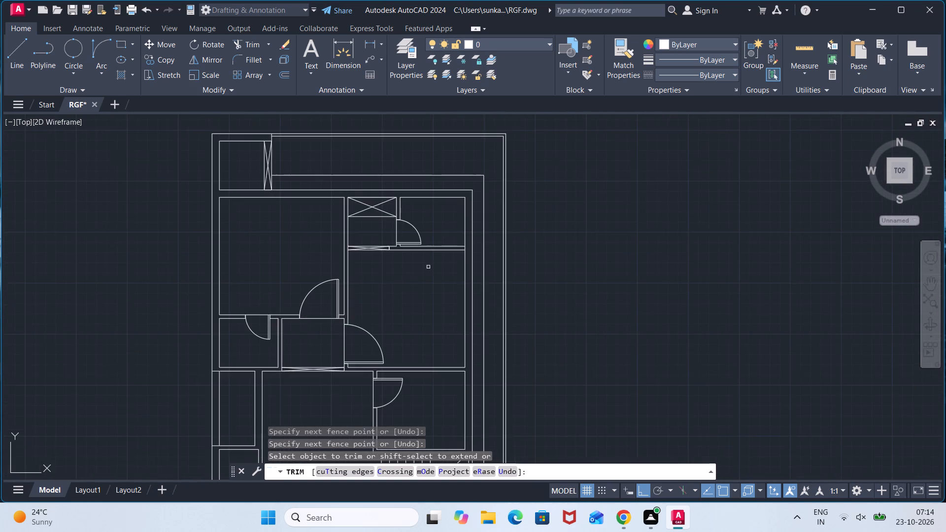
pyautogui.moveTo(429, 265); pyautogui.dragTo(414, 399, button='middle')
pyautogui.scroll(3, 399, 359)
pyautogui.moveTo(424, 371); pyautogui.dragTo(433, 253, button='middle')
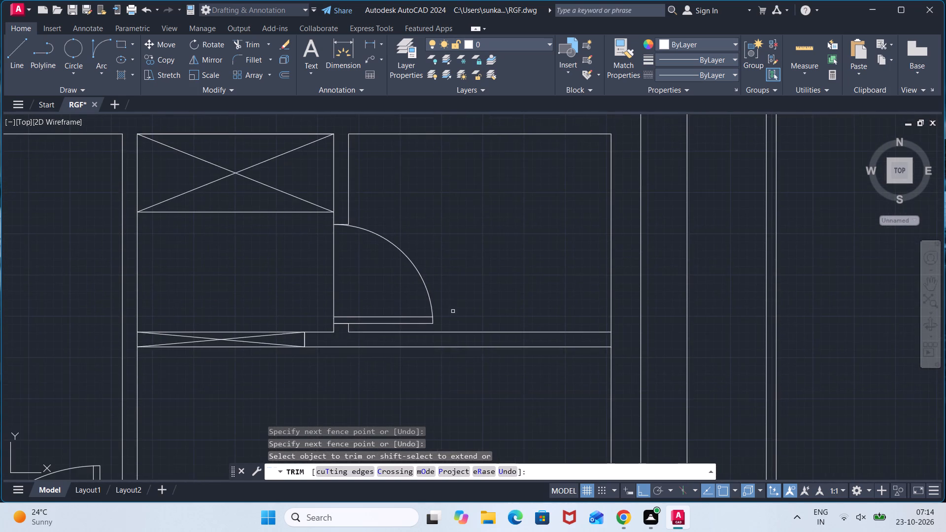
pyautogui.scroll(4, 453, 312)
pyautogui.moveTo(310, 368); pyautogui.dragTo(411, 312, button='middle')
pyautogui.scroll(3, 412, 293)
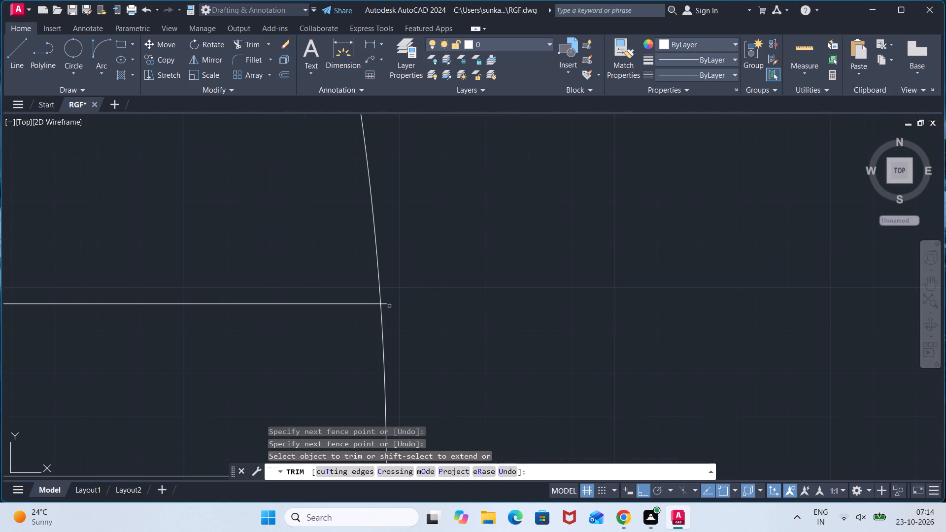
pyautogui.click(385, 302)
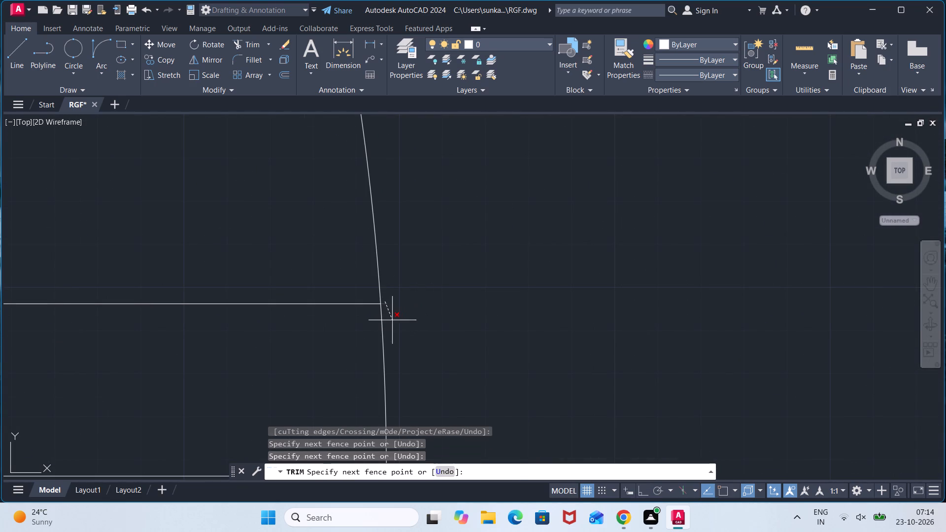
pyautogui.click(392, 320)
pyautogui.scroll(-11, 454, 311)
pyautogui.moveTo(479, 338); pyautogui.dragTo(472, 315, button='middle')
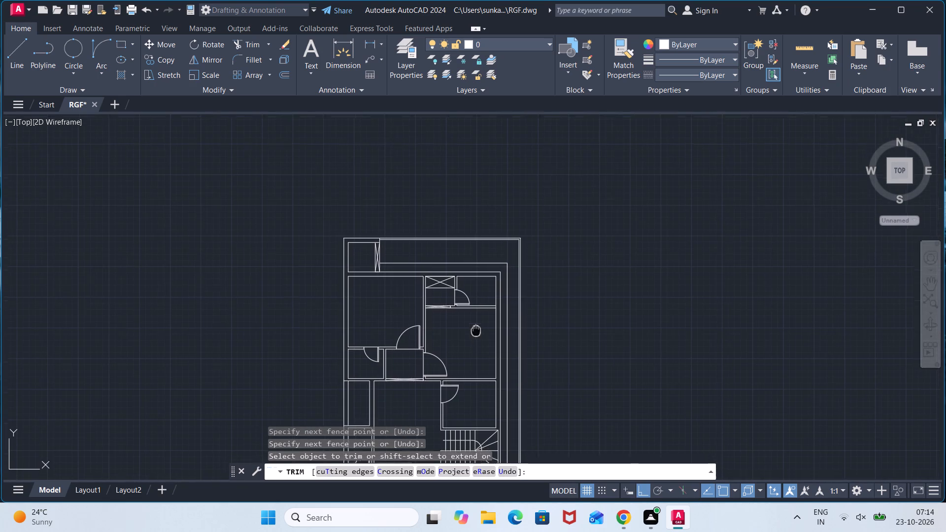
pyautogui.moveTo(472, 315); pyautogui.dragTo(437, 212, button='middle')
pyautogui.press('Escape')
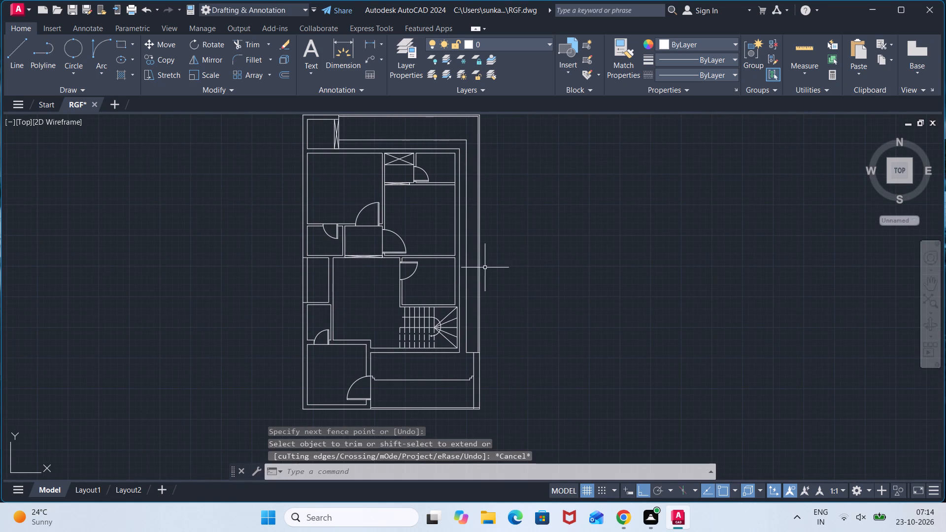
# Draw a short jamb line straight across the wall south of the stairs, just east of the wall's western corner.
pyautogui.scroll(4, 395, 348)
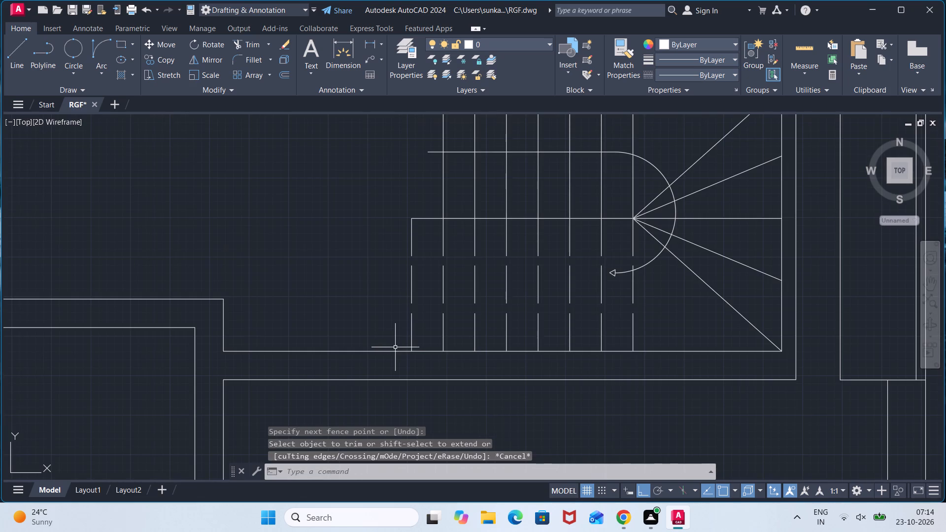
pyautogui.press('l')
pyautogui.press('Return')
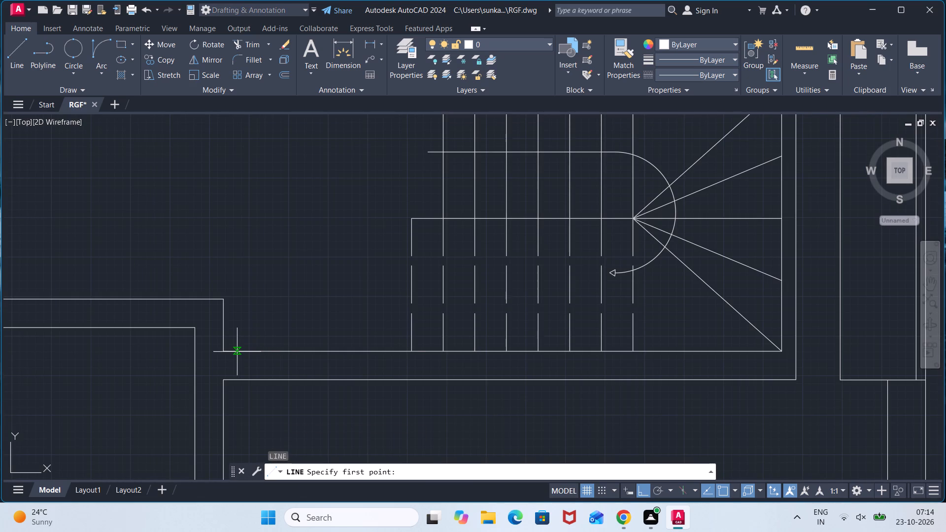
pyautogui.scroll(4, 229, 351)
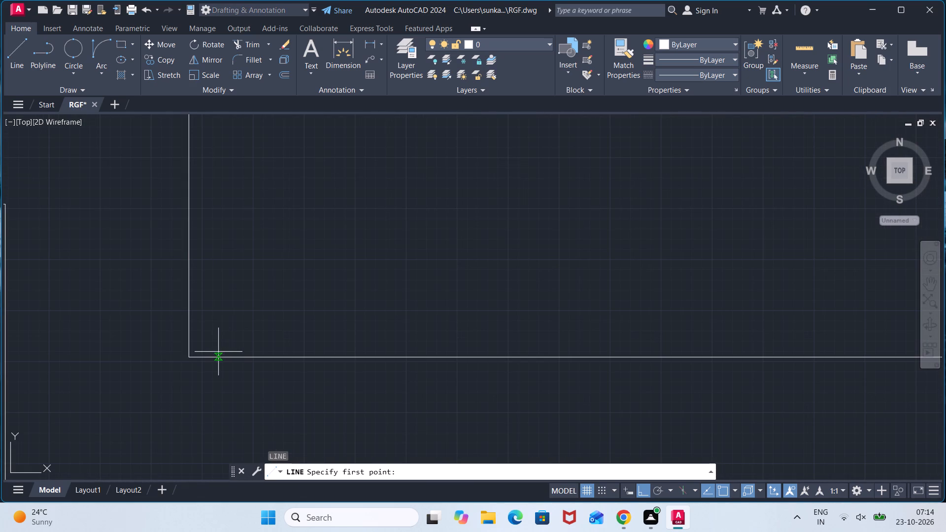
pyautogui.click(212, 354)
pyautogui.scroll(-2, 220, 397)
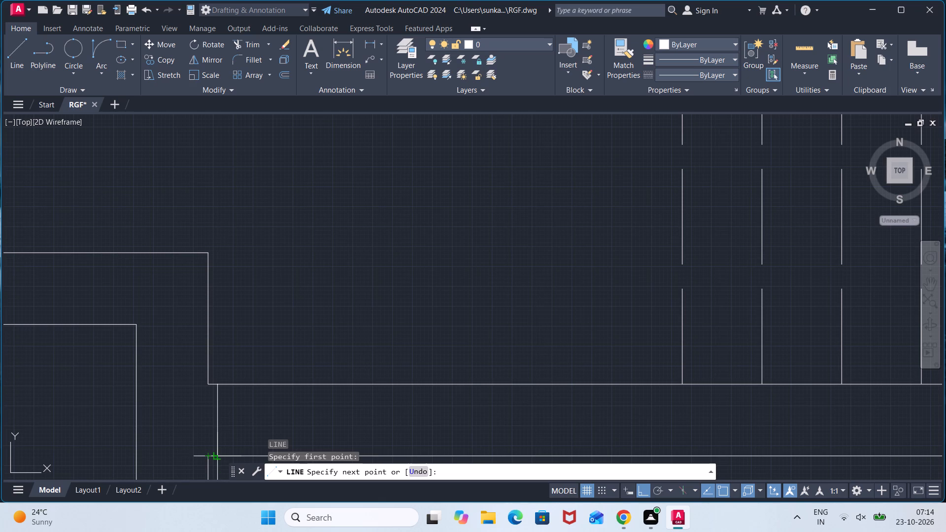
pyautogui.click(218, 460)
pyautogui.press('Escape')
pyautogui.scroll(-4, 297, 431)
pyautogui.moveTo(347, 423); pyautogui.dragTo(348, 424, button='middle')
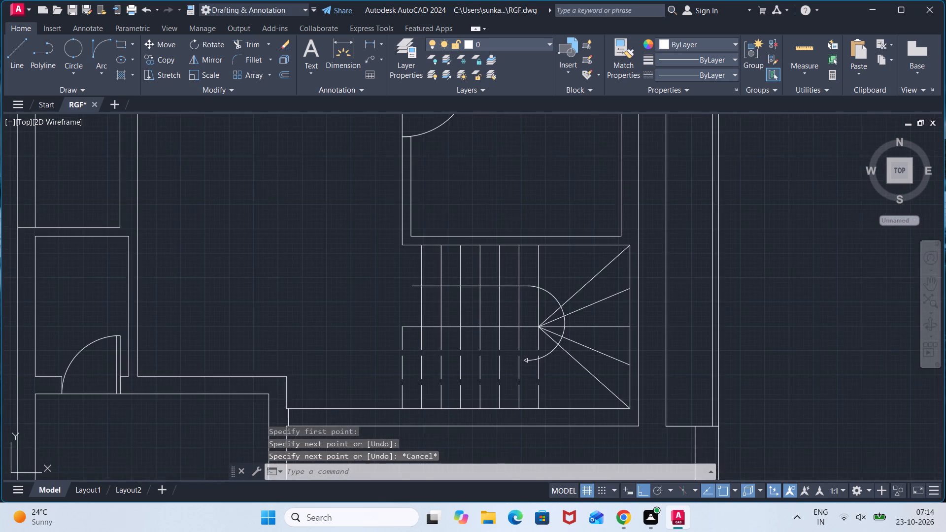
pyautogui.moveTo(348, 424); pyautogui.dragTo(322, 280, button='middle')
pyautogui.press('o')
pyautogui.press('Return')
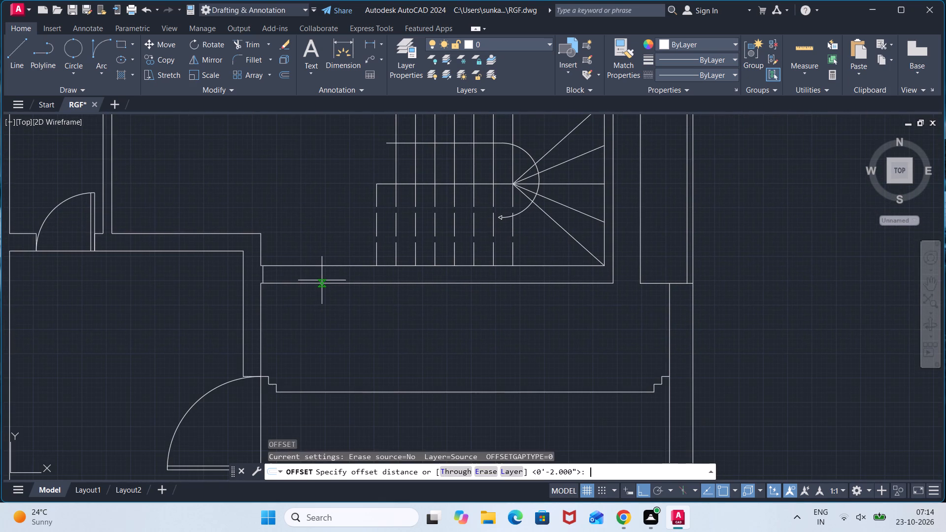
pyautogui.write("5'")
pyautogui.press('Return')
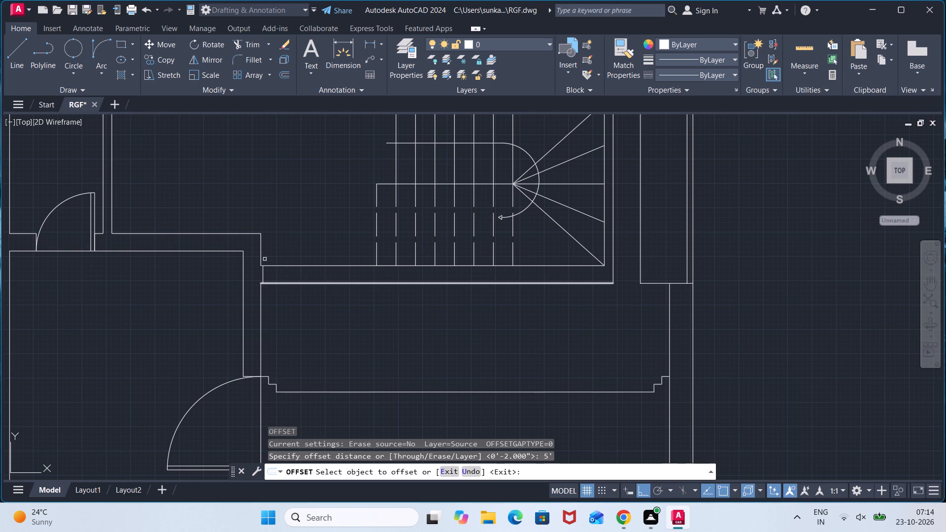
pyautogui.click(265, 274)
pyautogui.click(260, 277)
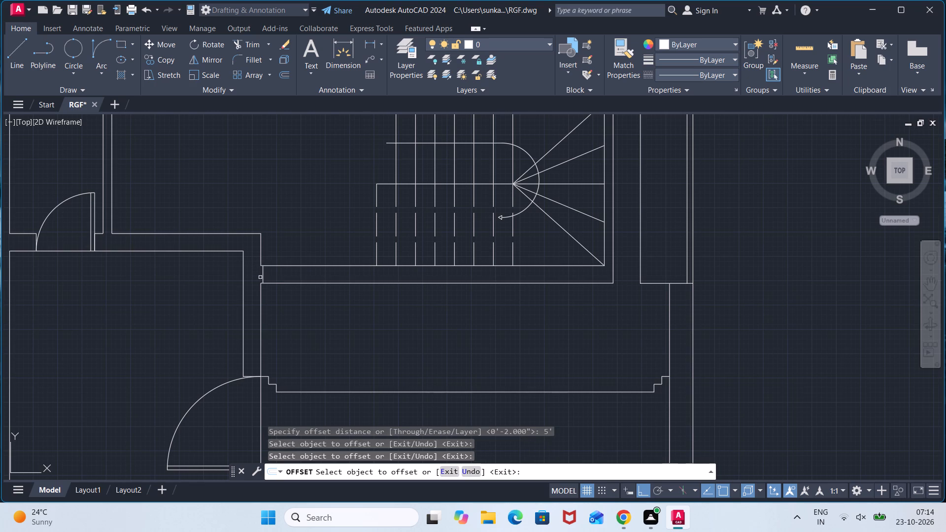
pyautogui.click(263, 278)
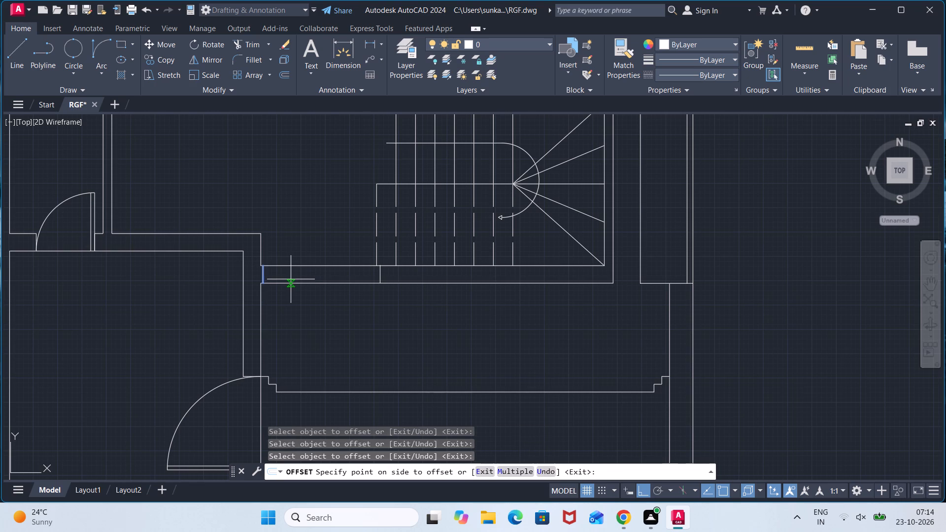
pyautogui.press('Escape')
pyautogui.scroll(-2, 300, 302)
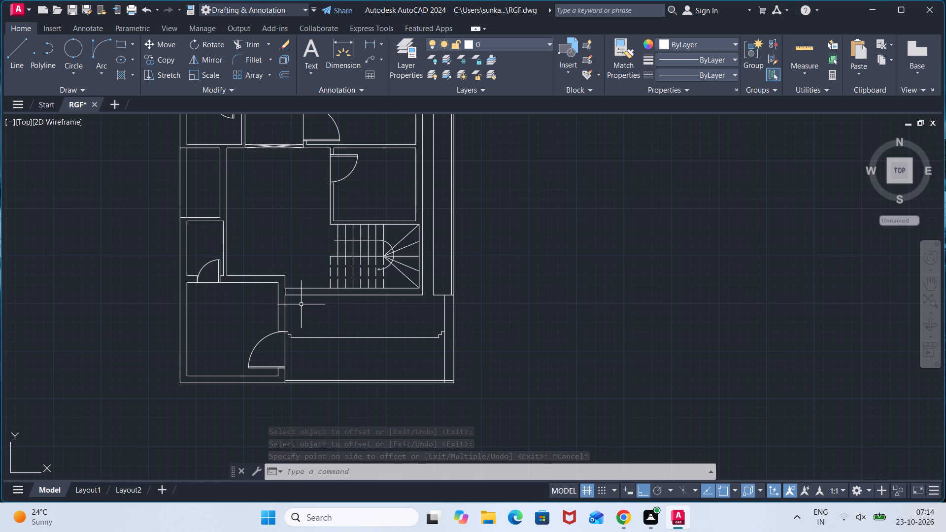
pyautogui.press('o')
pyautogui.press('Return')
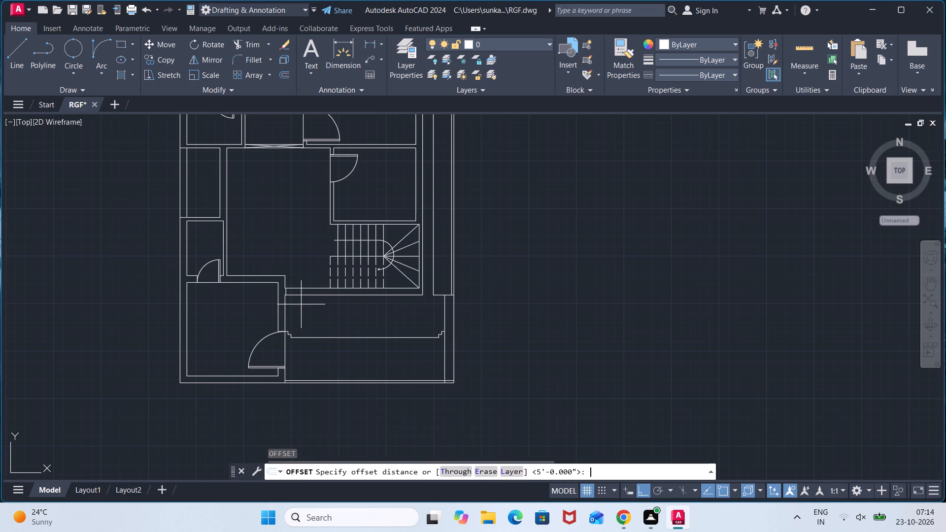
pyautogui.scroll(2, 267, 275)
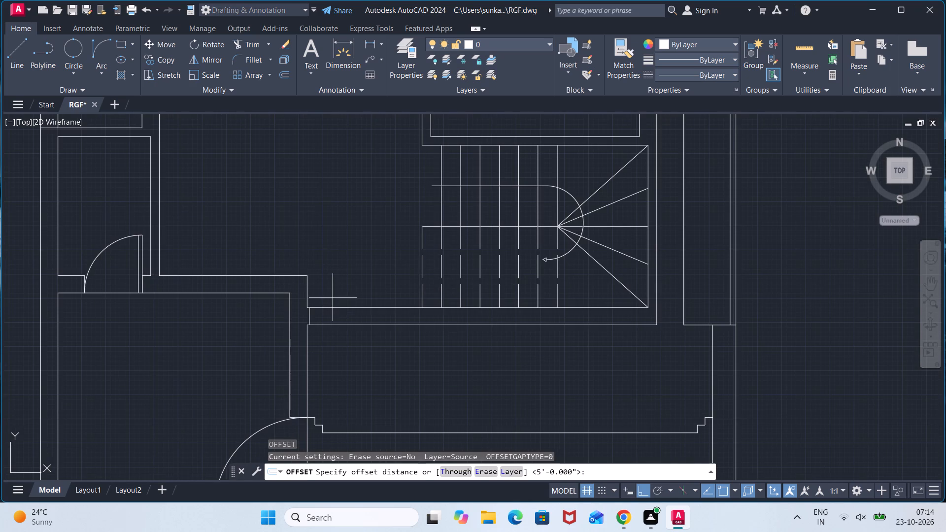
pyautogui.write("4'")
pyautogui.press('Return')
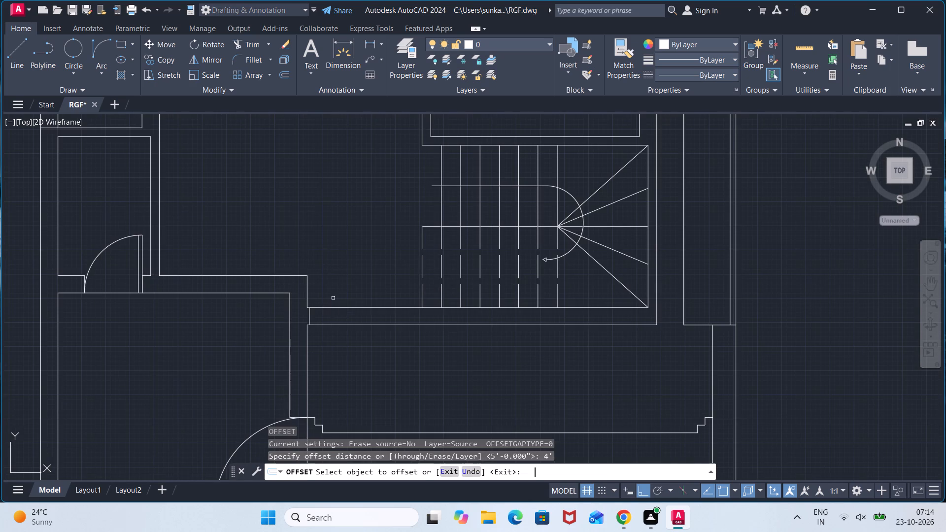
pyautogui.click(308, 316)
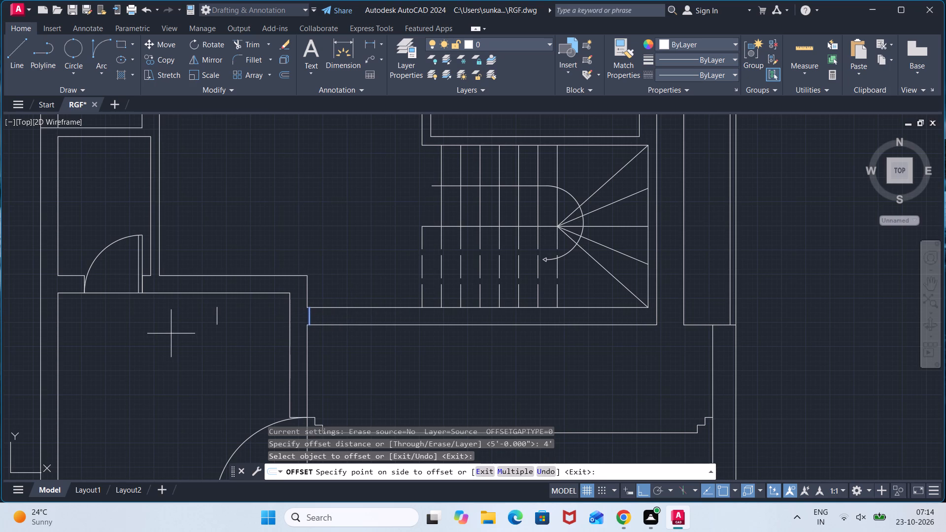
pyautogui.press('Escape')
# Offset the jamb line 4.5' east along the wall south of the stairs.
pyautogui.press('o')
pyautogui.press('Return')
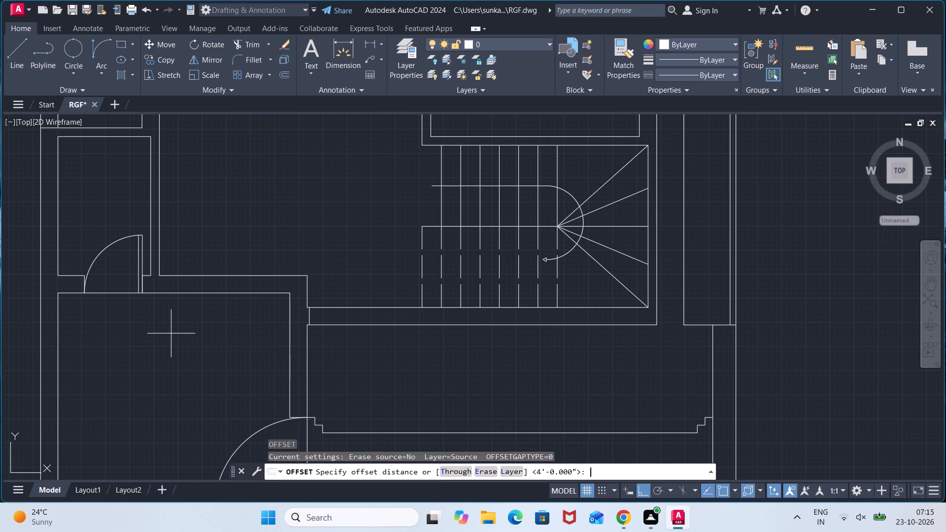
pyautogui.write('4.')
pyautogui.press('5')
pyautogui.press("'")
pyautogui.press('Return')
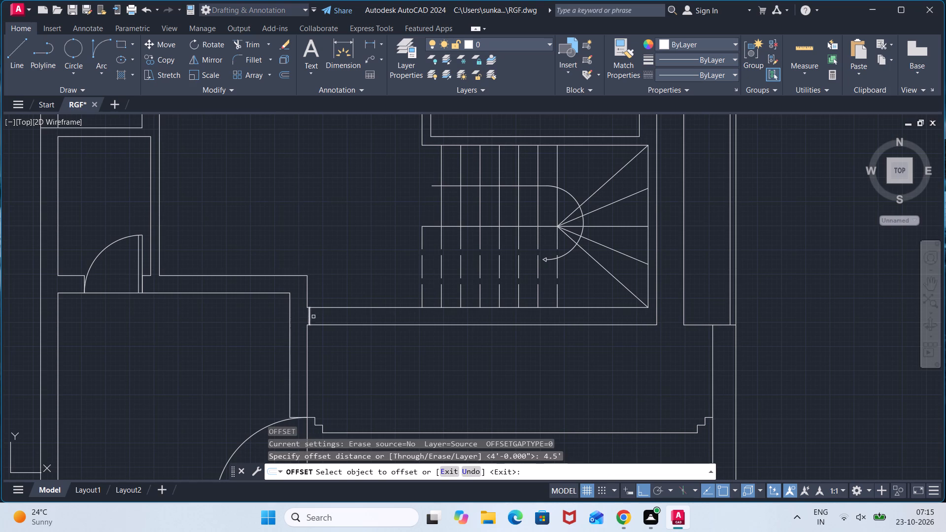
pyautogui.moveTo(309, 314); pyautogui.dragTo(318, 314)
pyautogui.click(349, 313)
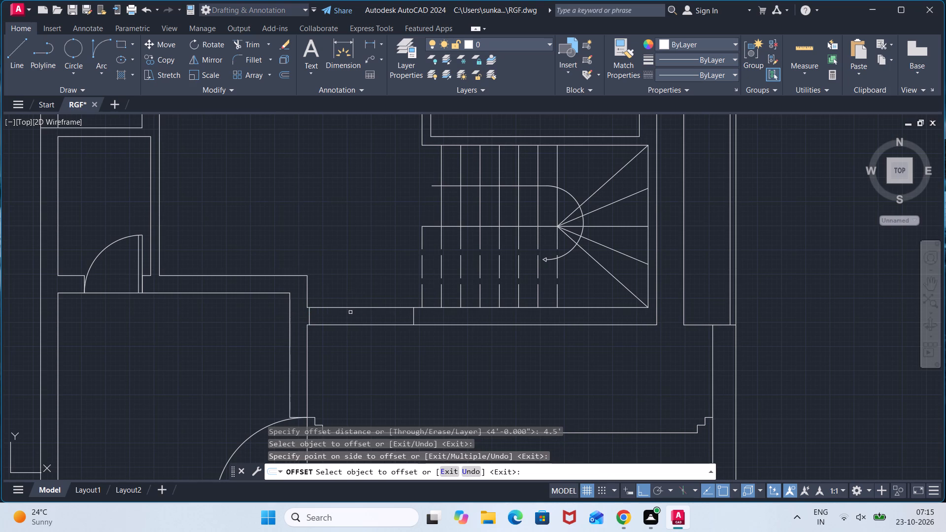
pyautogui.press('Escape')
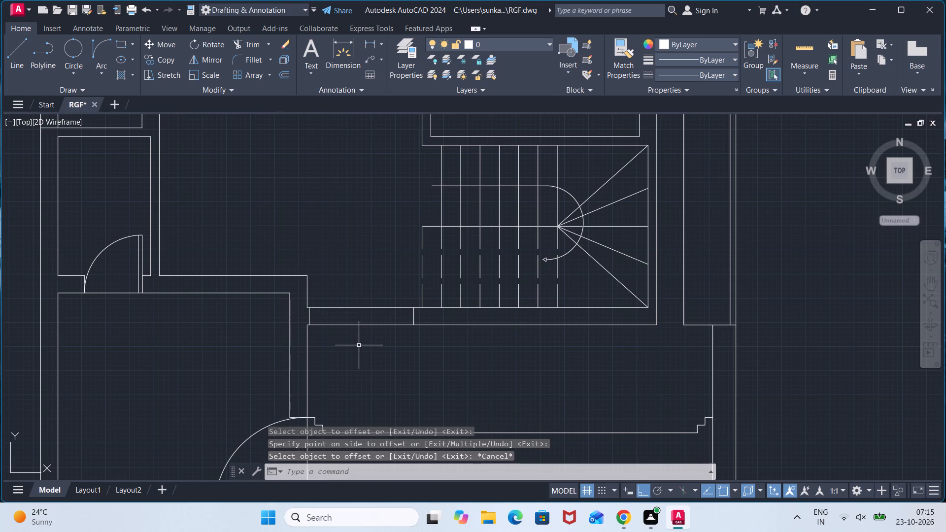
# Draw a 4.5' horizontal base line in the empty space east of the plan, continuing with a 2.25' vertical line up from its east end.
pyautogui.press('l')
pyautogui.press('Return')
pyautogui.scroll(-4, 446, 387)
pyautogui.moveTo(428, 383); pyautogui.dragTo(427, 383, button='middle')
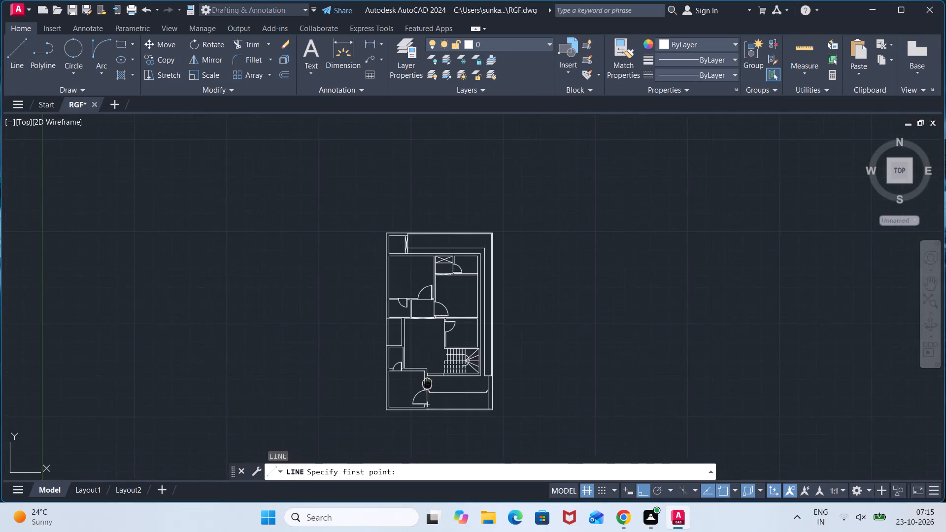
pyautogui.moveTo(427, 383); pyautogui.dragTo(164, 326, button='middle')
pyautogui.click(311, 315)
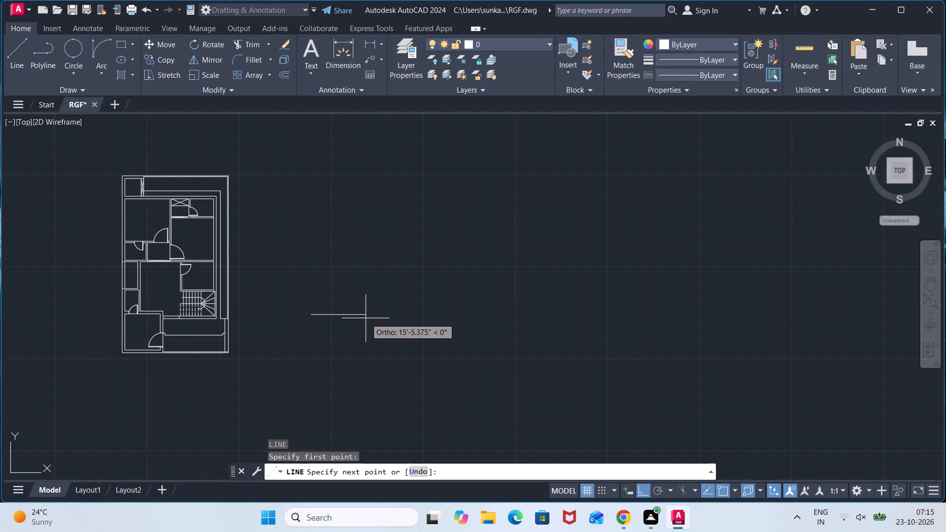
pyautogui.press('4')
pyautogui.write(".5'")
pyautogui.press('Return')
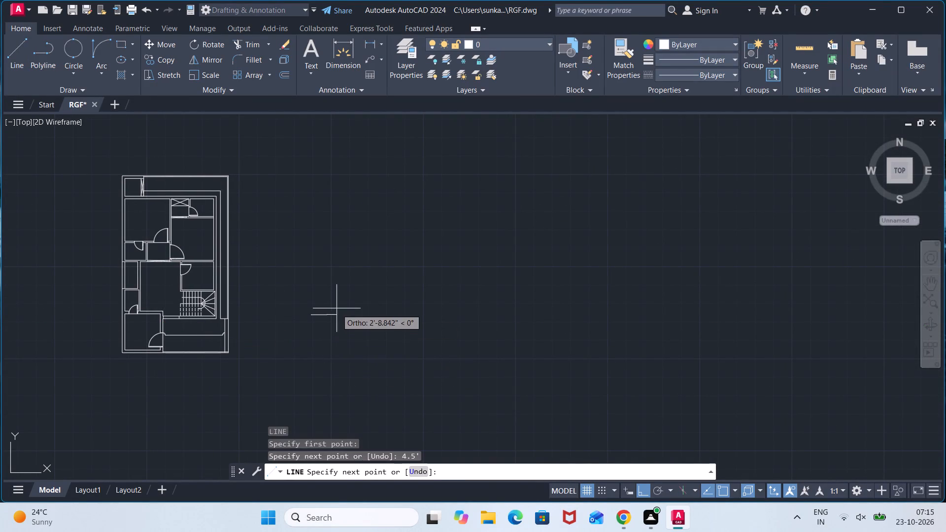
pyautogui.scroll(3, 277, 305)
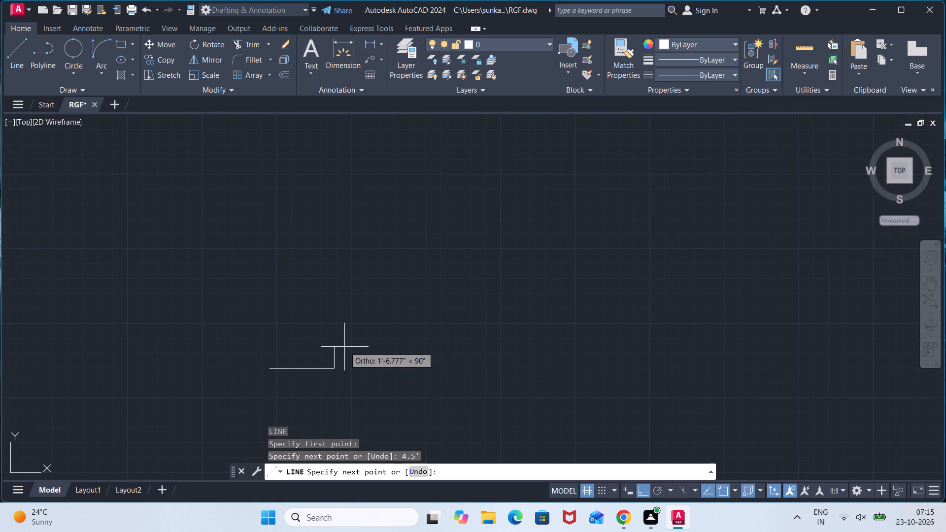
pyautogui.scroll(2, 344, 347)
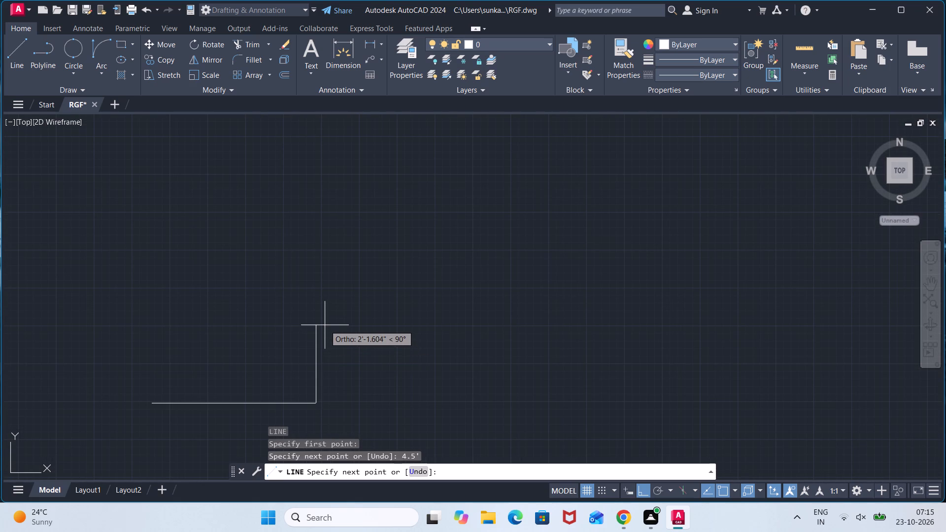
pyautogui.write("2.25'")
pyautogui.press('Return')
pyautogui.press('Escape')
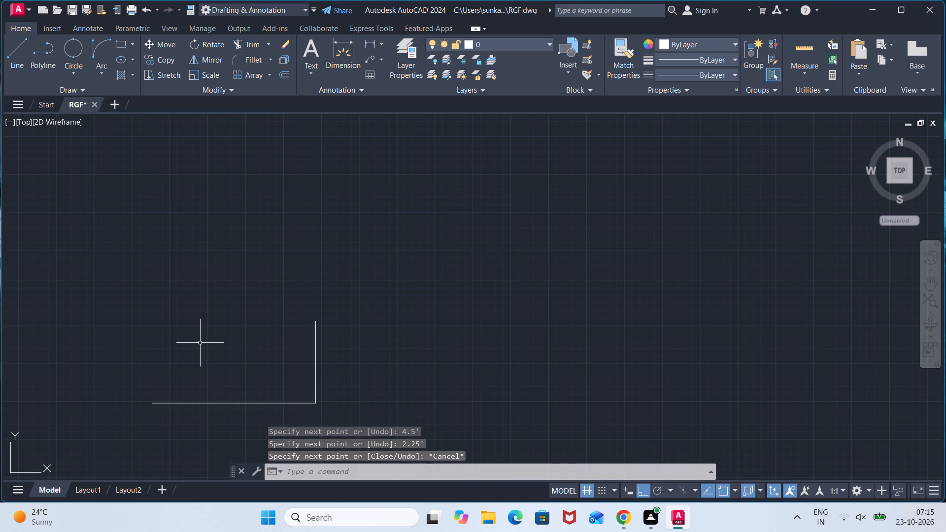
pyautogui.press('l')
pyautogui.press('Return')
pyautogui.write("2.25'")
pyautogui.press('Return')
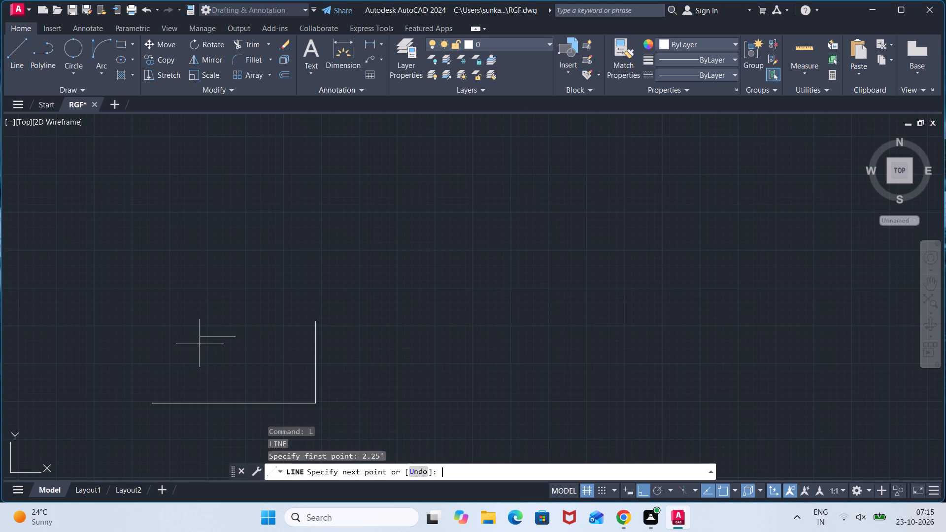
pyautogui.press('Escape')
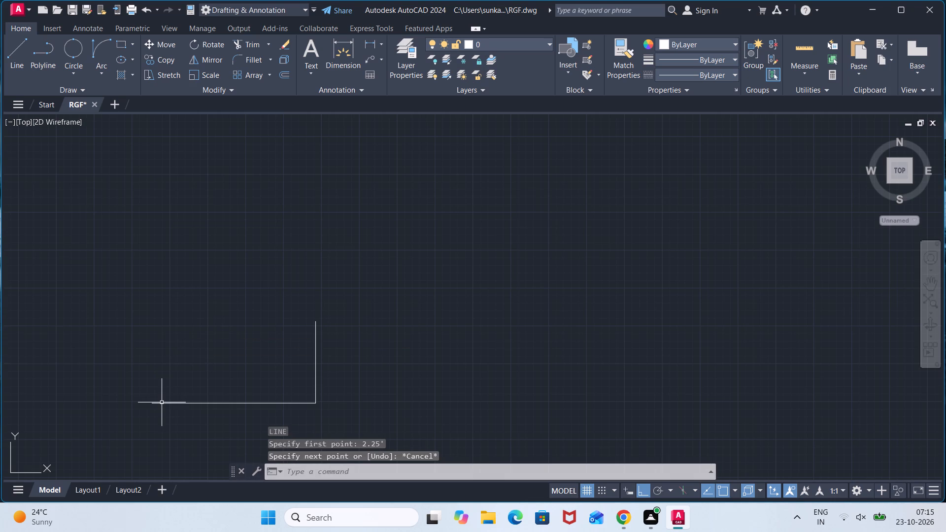
# Draw a 2.25' vertical leaf line up from the west end of the 4.5' base line.
pyautogui.press('l')
pyautogui.press('Return')
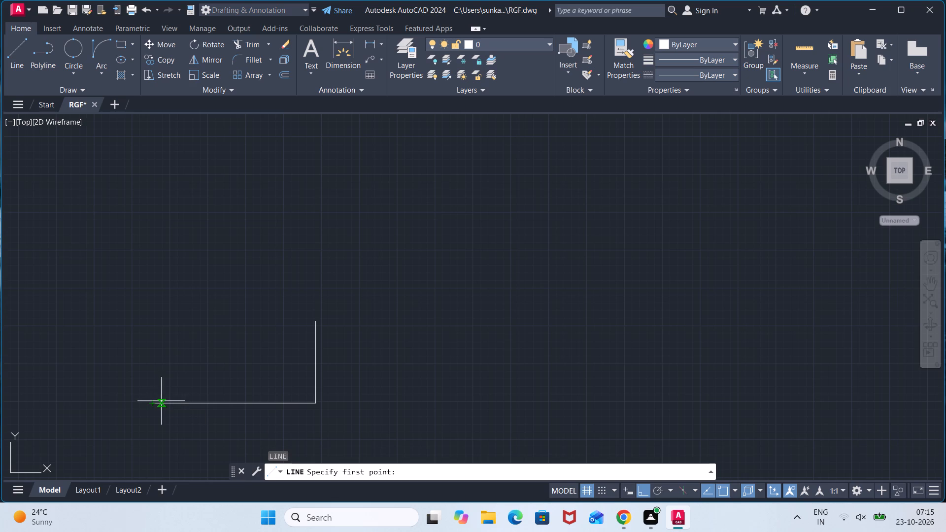
pyautogui.click(149, 399)
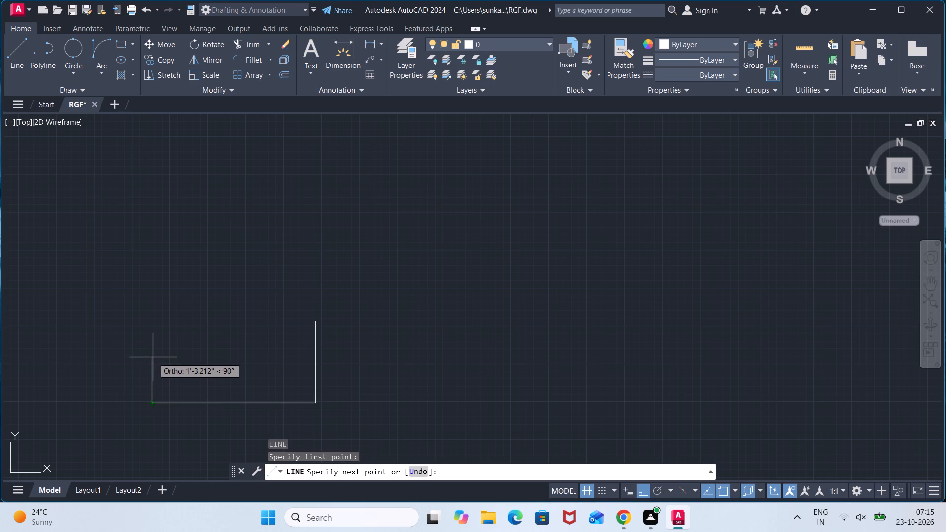
pyautogui.write("2.25'")
pyautogui.press('Return')
pyautogui.press('Escape')
# Offset both vertical leaf lines 2" inward, toward the middle of the base line.
pyautogui.press('o')
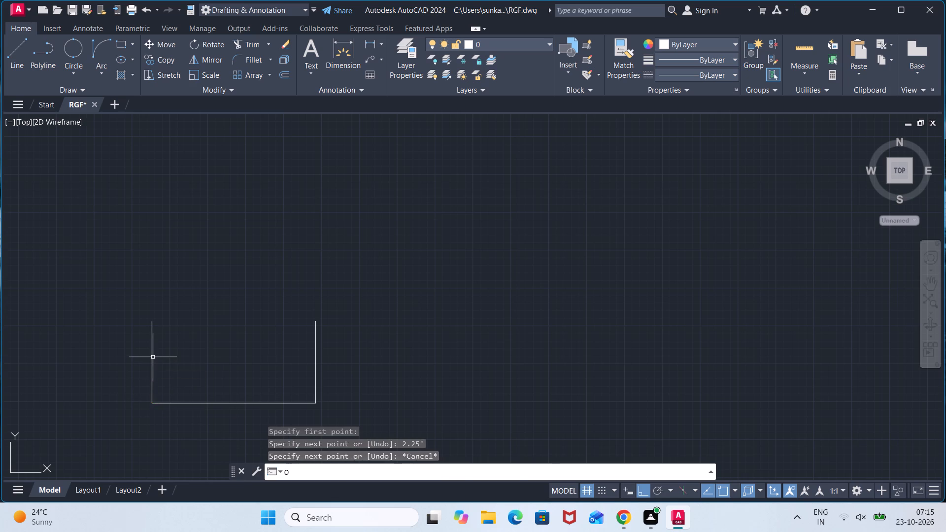
pyautogui.press('Return')
pyautogui.write('2"')
pyautogui.press('Return')
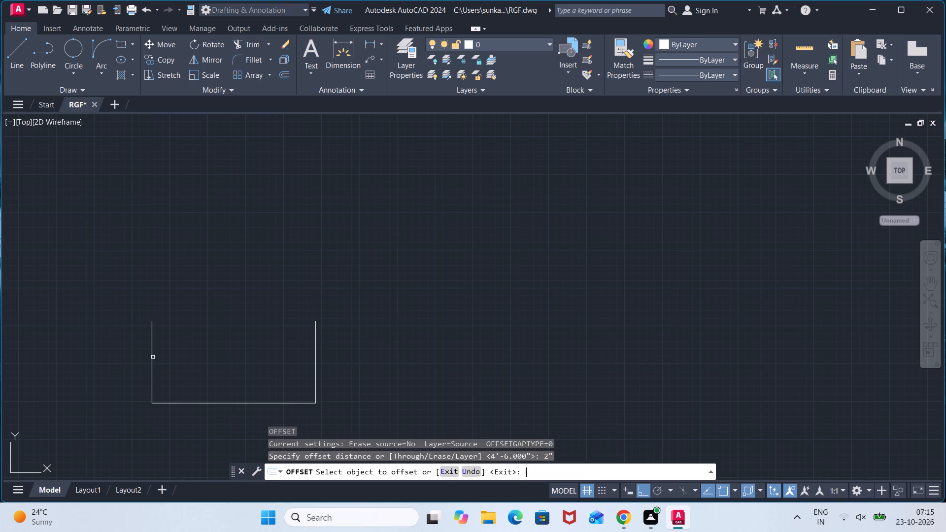
pyautogui.click(153, 358)
pyautogui.click(192, 363)
pyautogui.click(317, 368)
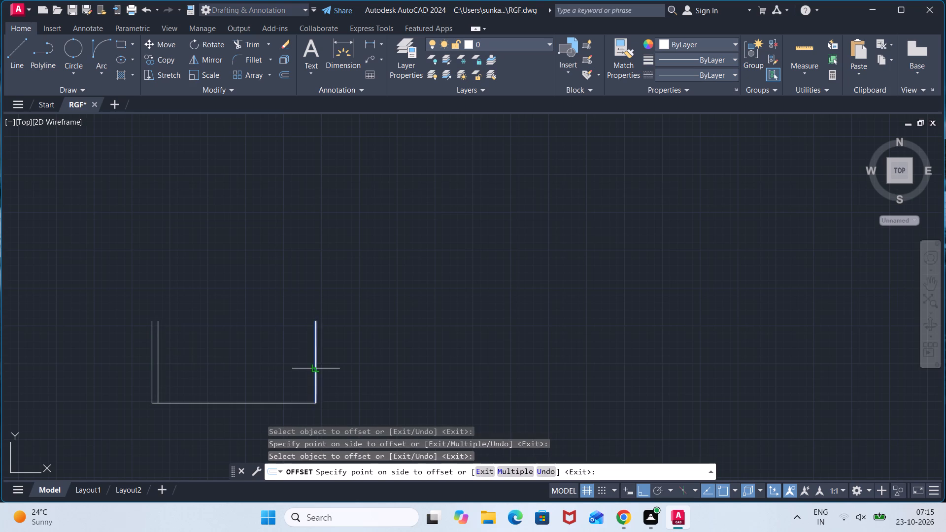
pyautogui.click(279, 370)
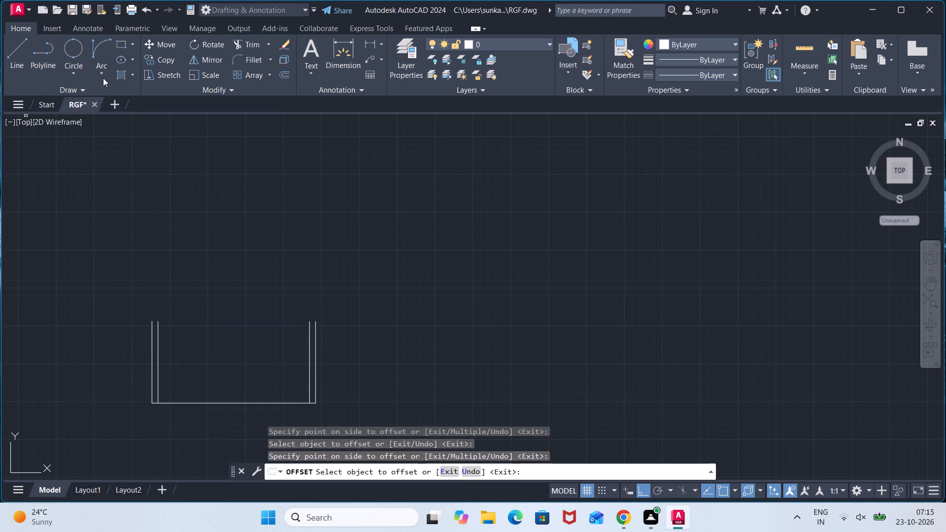
# Draw a Start, End, Direction swing arc from the outer west leaf line's top to the base line's midpoint, starting horizontally eastward.
pyautogui.click(103, 77)
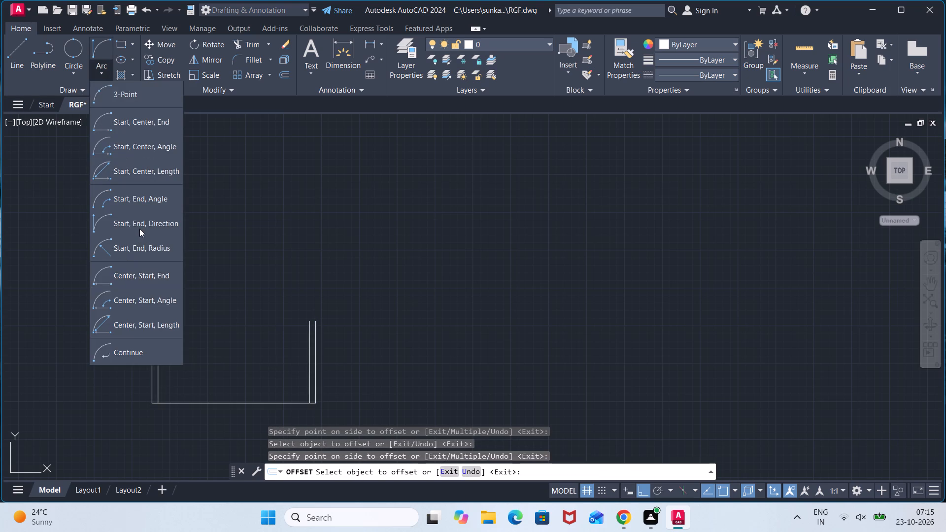
pyautogui.click(139, 229)
pyautogui.click(148, 324)
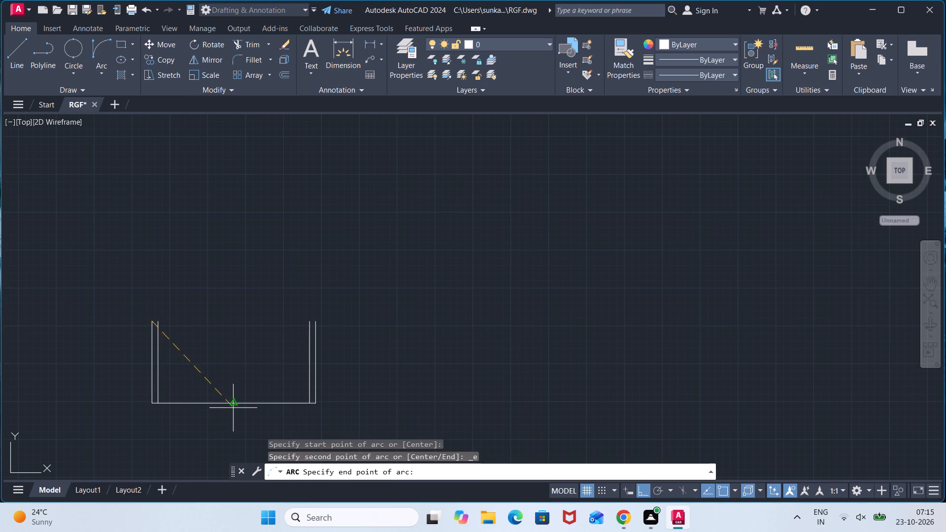
pyautogui.click(235, 405)
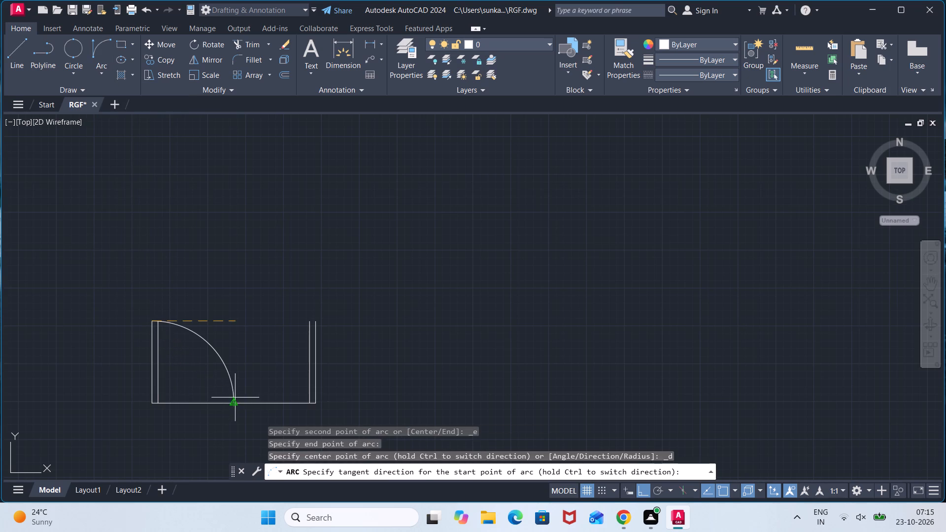
pyautogui.click(241, 387)
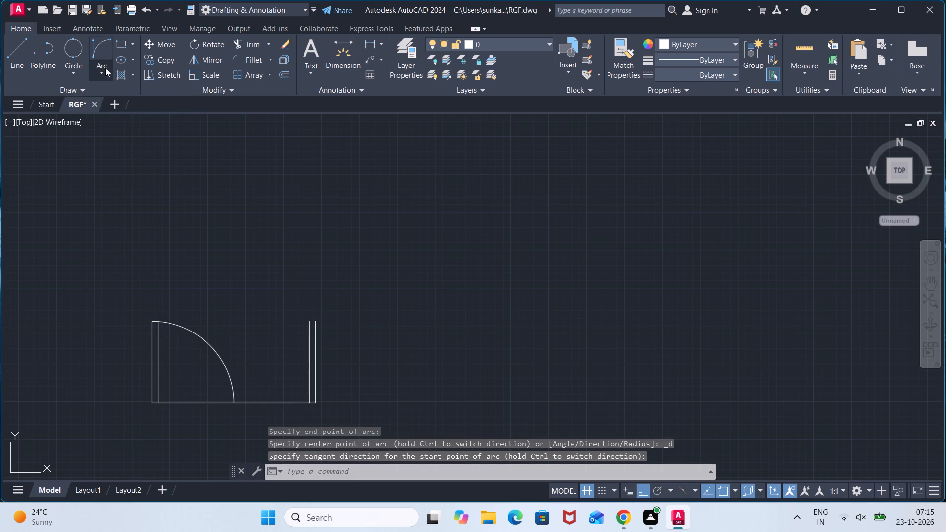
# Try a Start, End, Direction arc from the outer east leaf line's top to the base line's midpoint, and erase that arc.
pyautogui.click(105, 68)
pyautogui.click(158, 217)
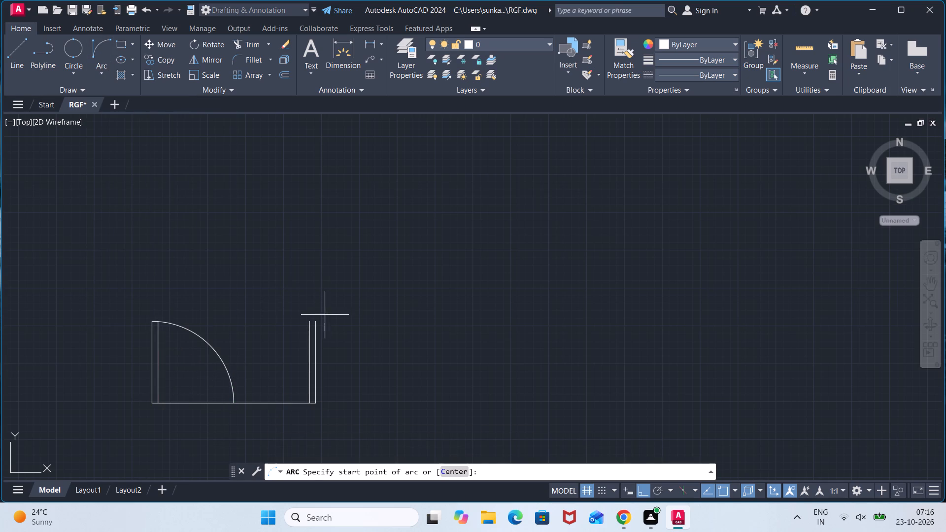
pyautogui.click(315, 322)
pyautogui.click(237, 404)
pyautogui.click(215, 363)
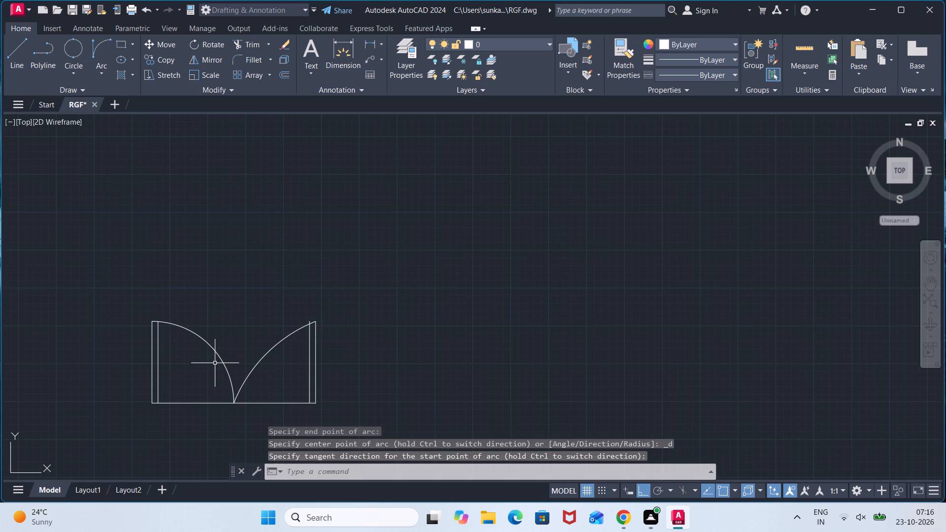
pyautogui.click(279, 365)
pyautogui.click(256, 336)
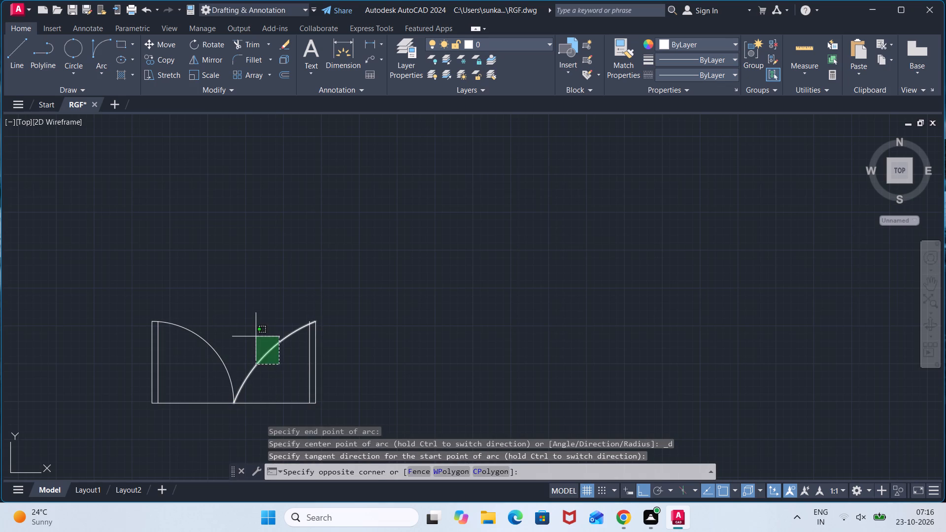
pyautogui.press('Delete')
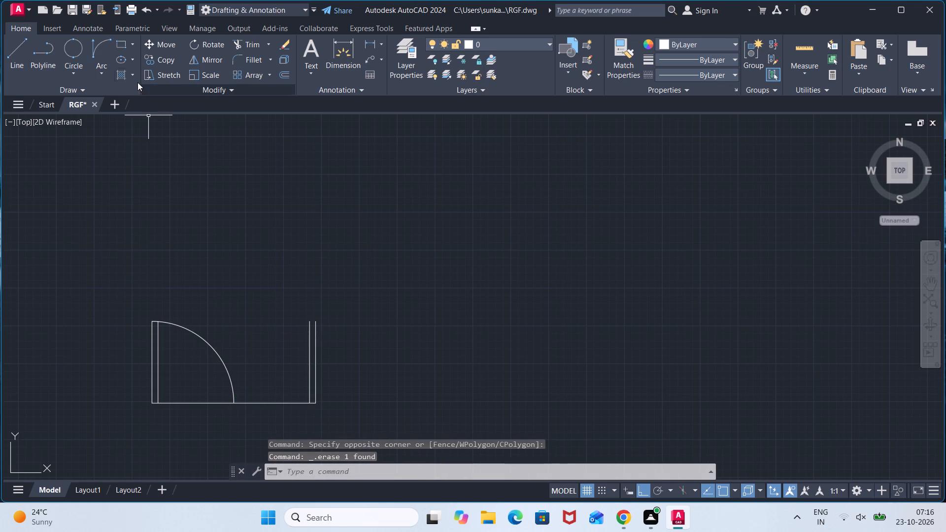
# Draw a Start, End, Direction swing arc from the base line's midpoint to the outer east leaf line's top, starting vertically upward.
pyautogui.click(103, 65)
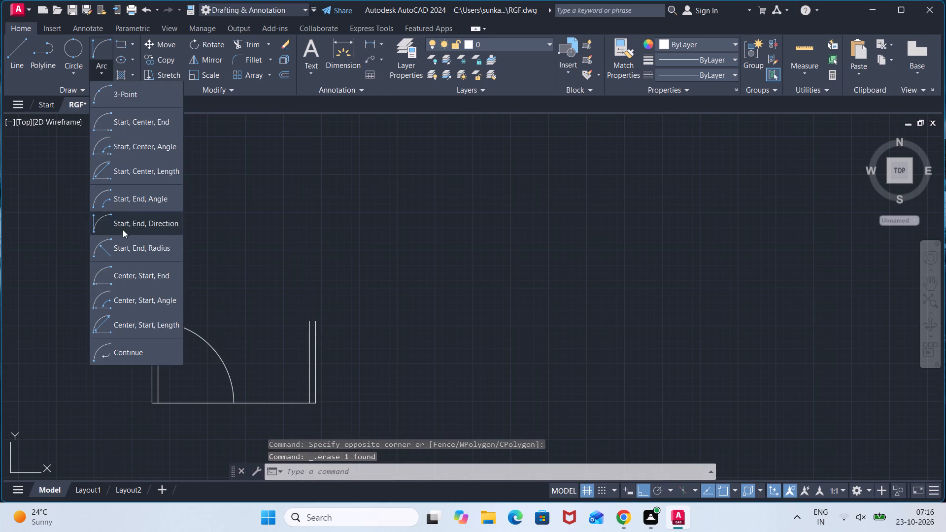
pyautogui.click(123, 230)
pyautogui.moveTo(232, 409); pyautogui.dragTo(233, 402)
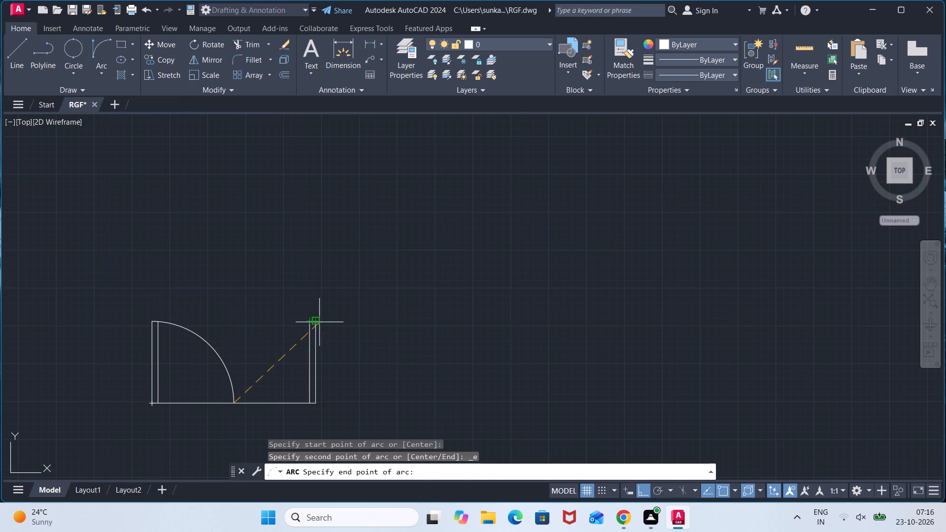
pyautogui.click(315, 322)
pyautogui.click(244, 316)
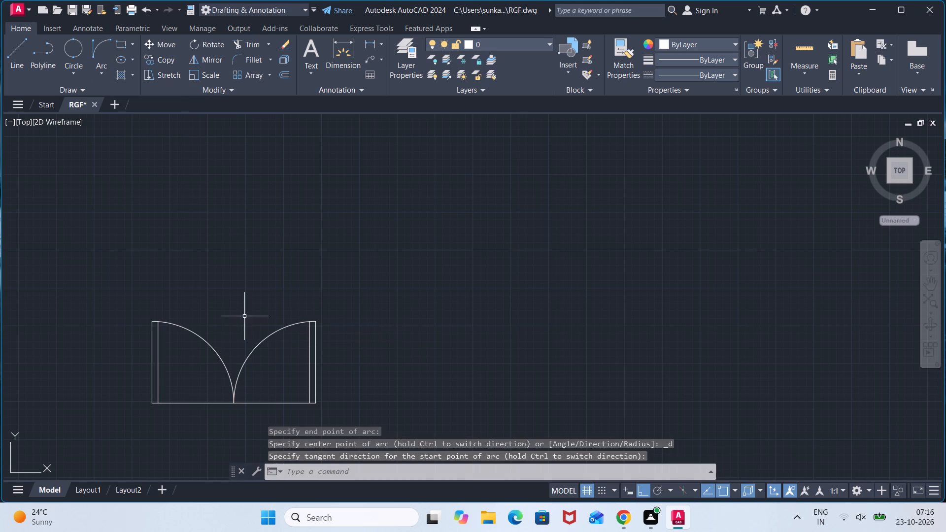
# Trim the inner east leaf line's overshoot past the double door's east swing arc.
pyautogui.scroll(-1, 368, 311)
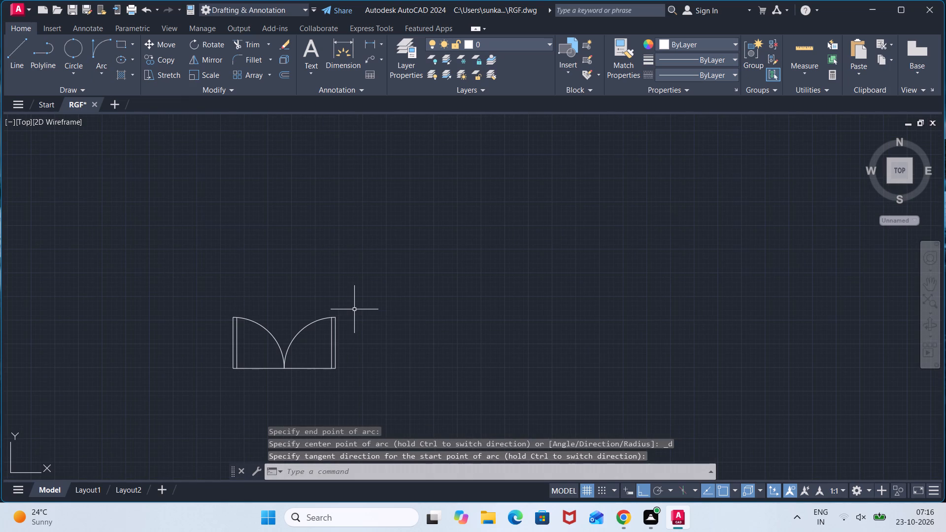
pyautogui.scroll(8, 333, 316)
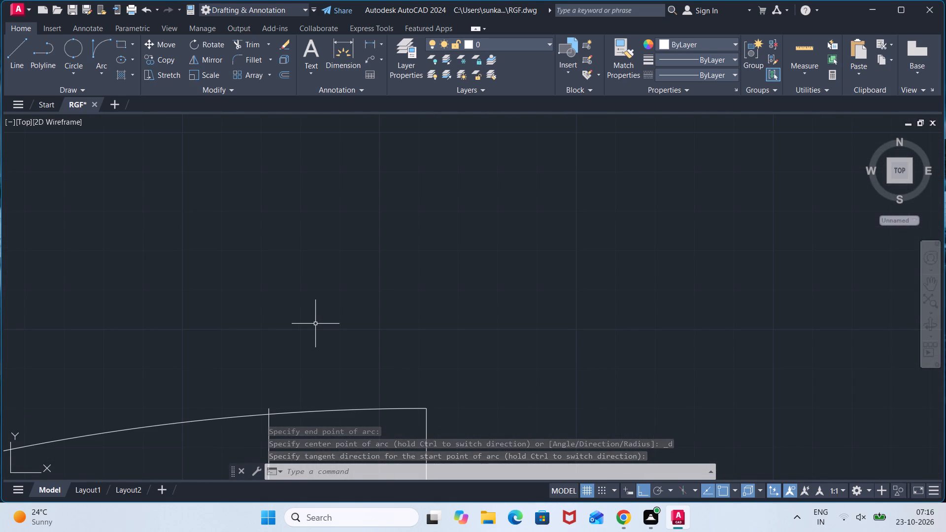
pyautogui.write('TR')
pyautogui.press('Return')
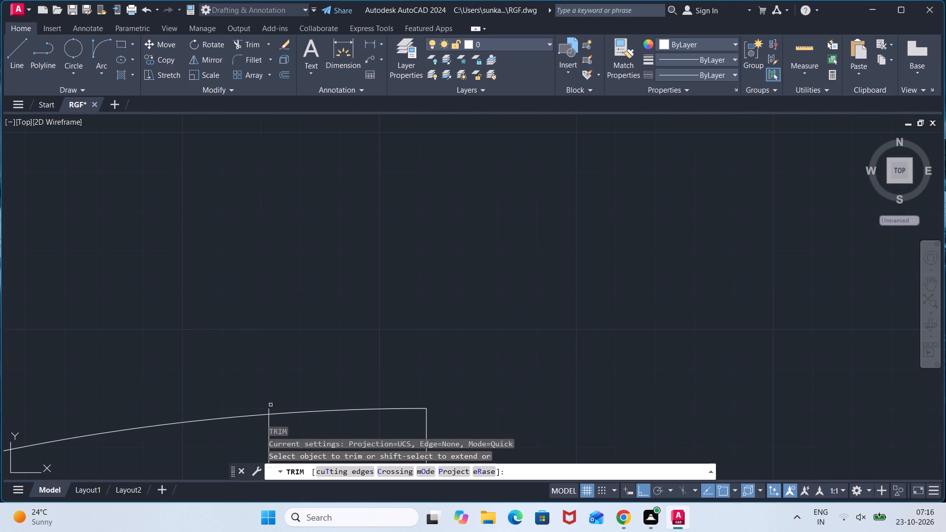
pyautogui.click(269, 409)
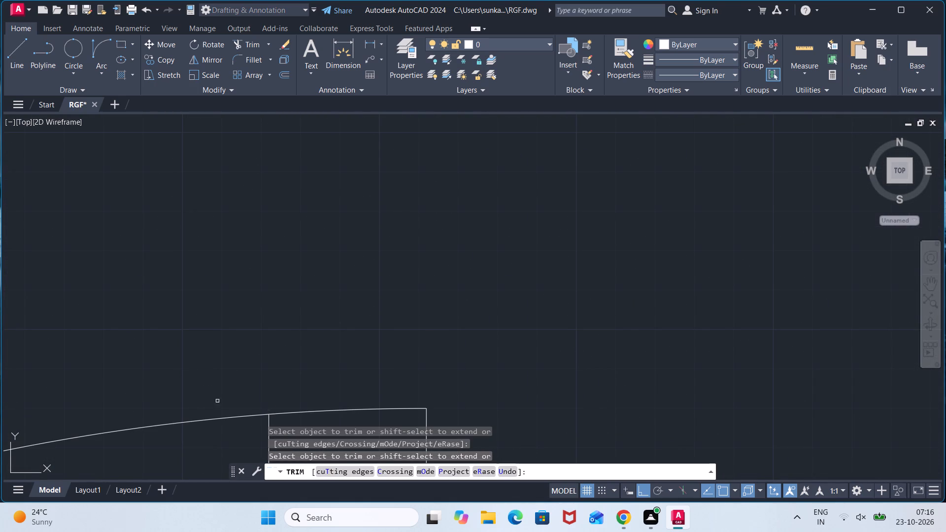
# Trim the inner west leaf line's overshoot past the double door's west swing arc.
pyautogui.scroll(-4, 191, 392)
pyautogui.scroll(-2, 101, 389)
pyautogui.moveTo(49, 392); pyautogui.dragTo(478, 326, button='middle')
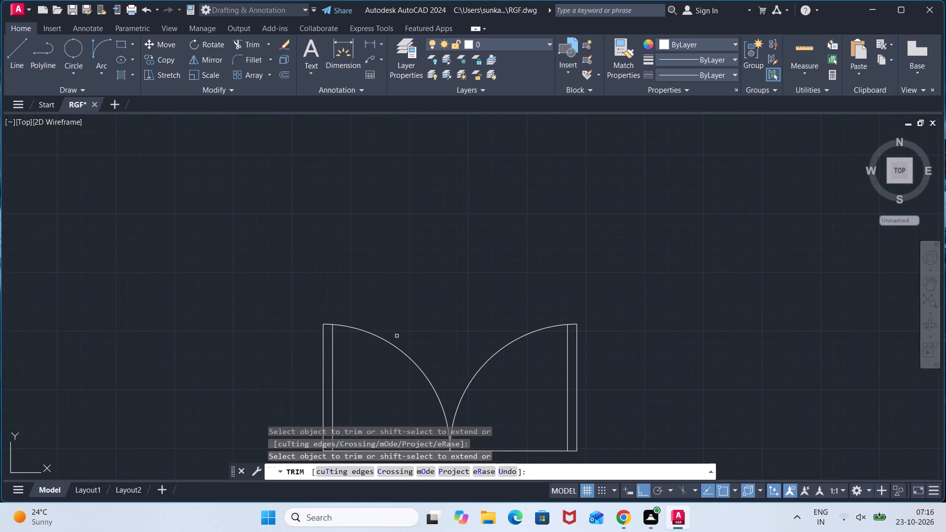
pyautogui.scroll(4, 396, 336)
pyautogui.moveTo(185, 298); pyautogui.dragTo(647, 337, button='middle')
pyautogui.scroll(1, 423, 298)
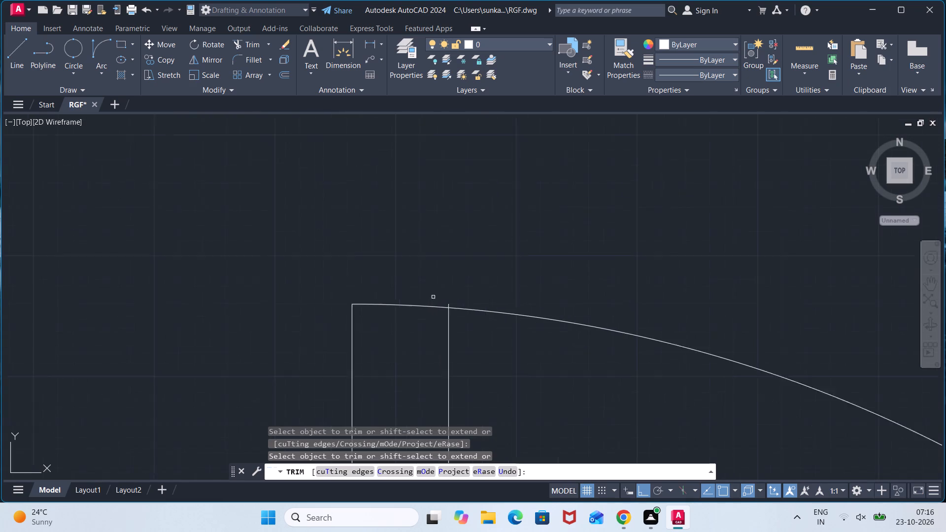
pyautogui.scroll(1, 434, 297)
pyautogui.click(461, 308)
pyautogui.click(451, 309)
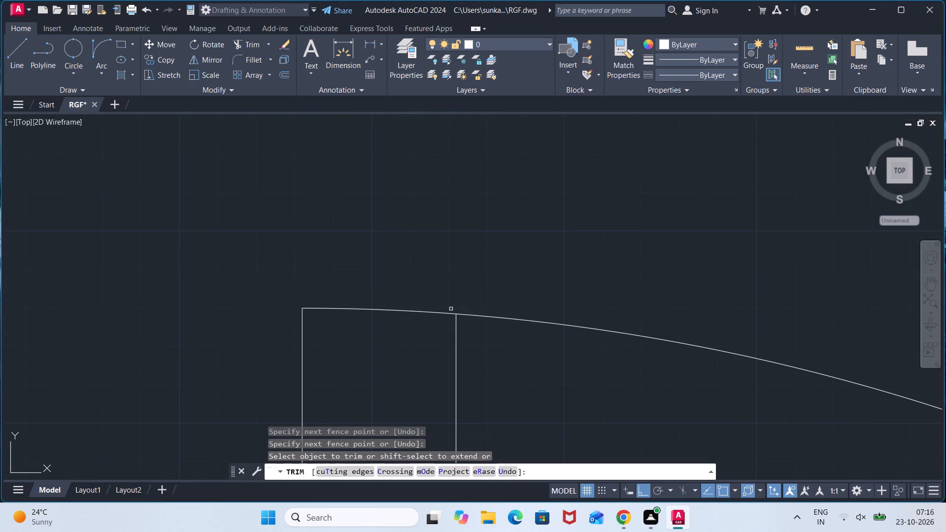
pyautogui.scroll(-2, 474, 277)
pyautogui.press('Escape')
# Move the double door by its southwest corner onto the south wall line at the opening south of the stairs.
pyautogui.scroll(-6, 638, 254)
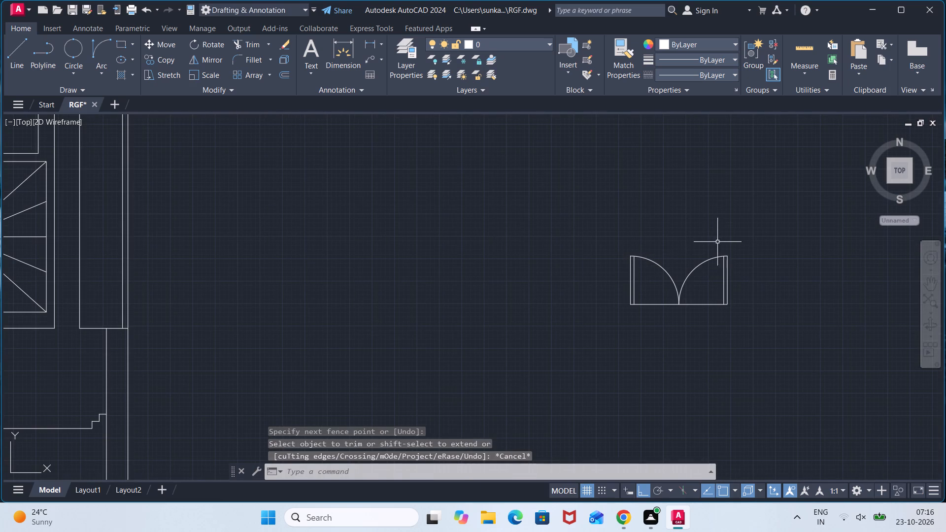
pyautogui.click(751, 239)
pyautogui.click(553, 324)
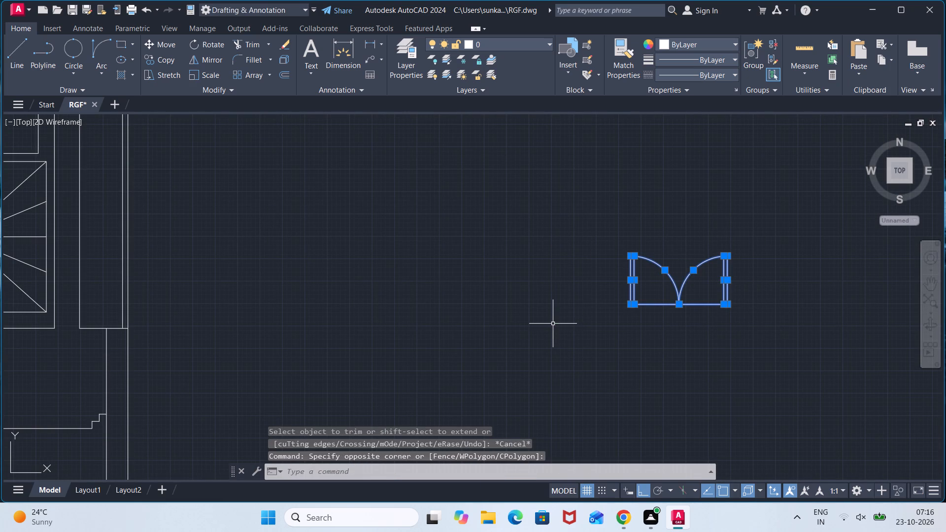
pyautogui.press('m')
pyautogui.press('Return')
pyautogui.click(629, 307)
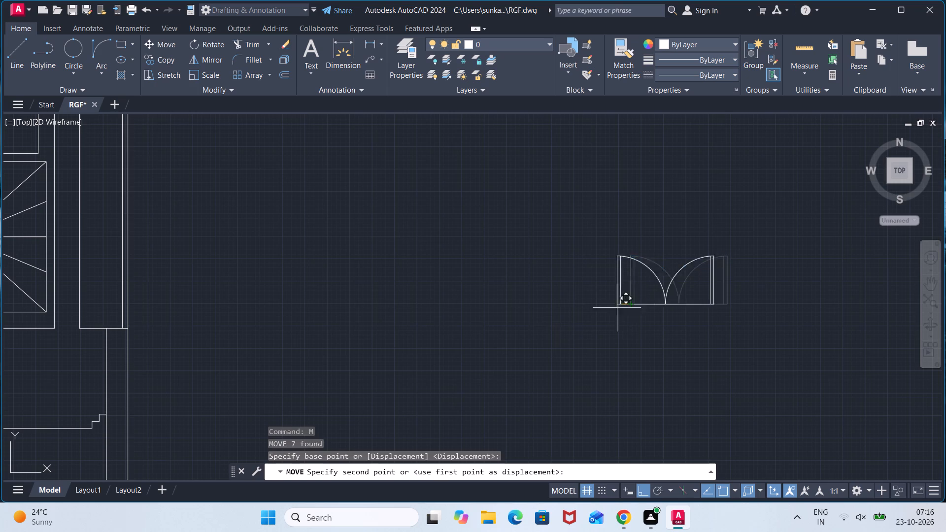
pyautogui.moveTo(139, 295); pyautogui.dragTo(659, 181, button='middle')
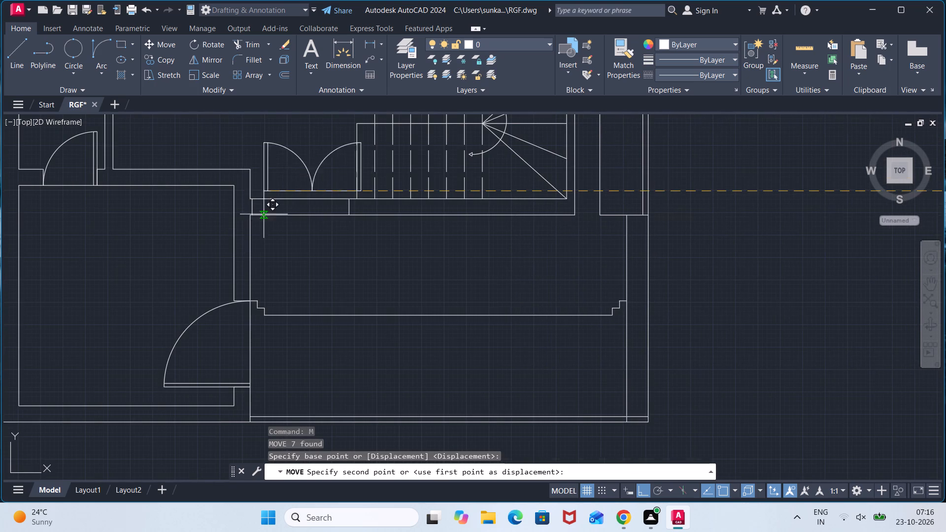
pyautogui.scroll(2, 265, 213)
pyautogui.click(231, 221)
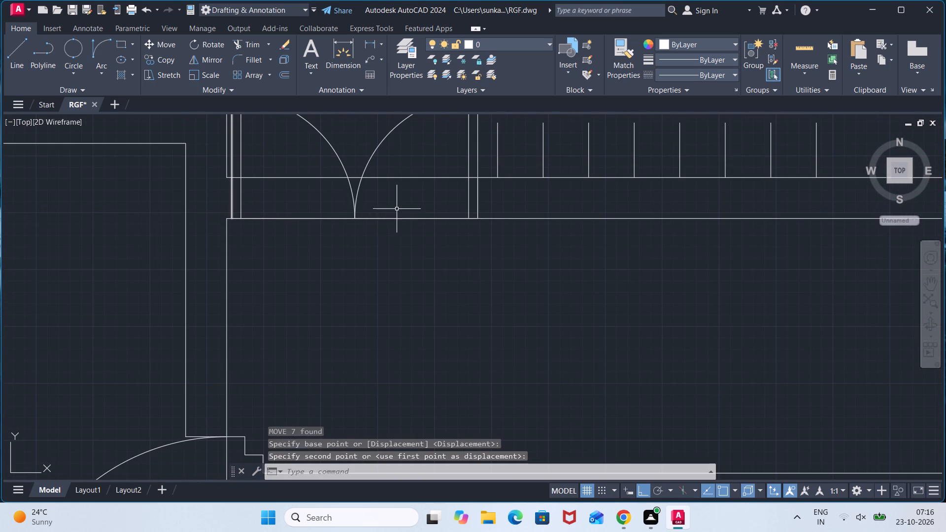
# Trim the wall lines crossing the double door opening, including the short pieces inside both door leaves.
pyautogui.click(434, 174)
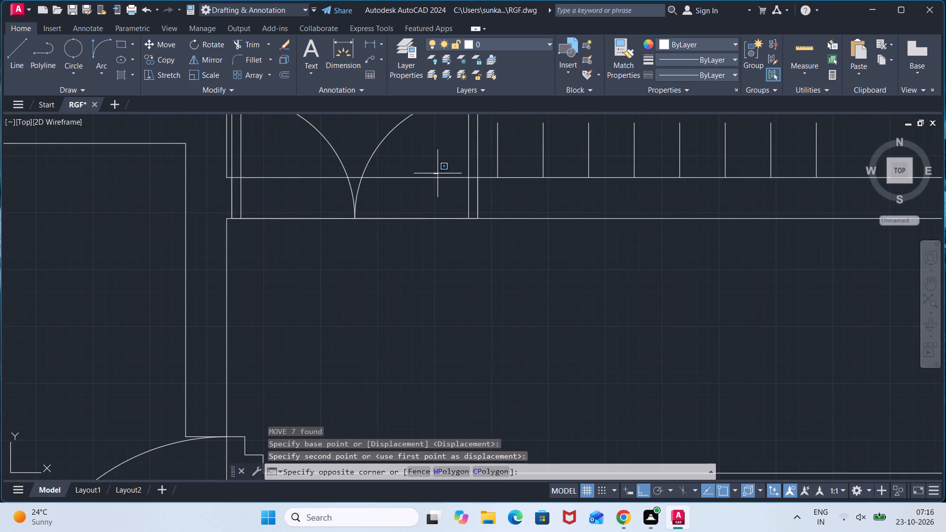
pyautogui.press('Escape')
pyautogui.write('TR')
pyautogui.press('Return')
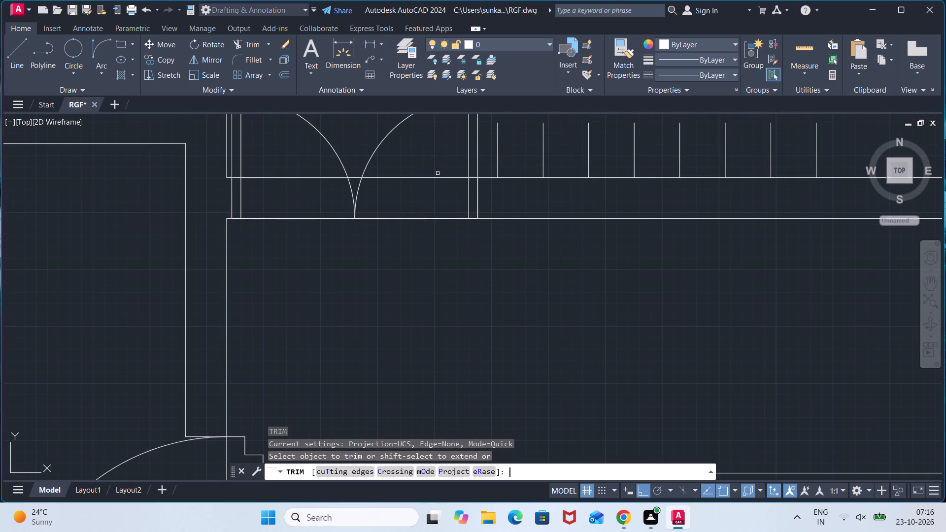
pyautogui.click(438, 173)
pyautogui.click(421, 188)
pyautogui.click(420, 173)
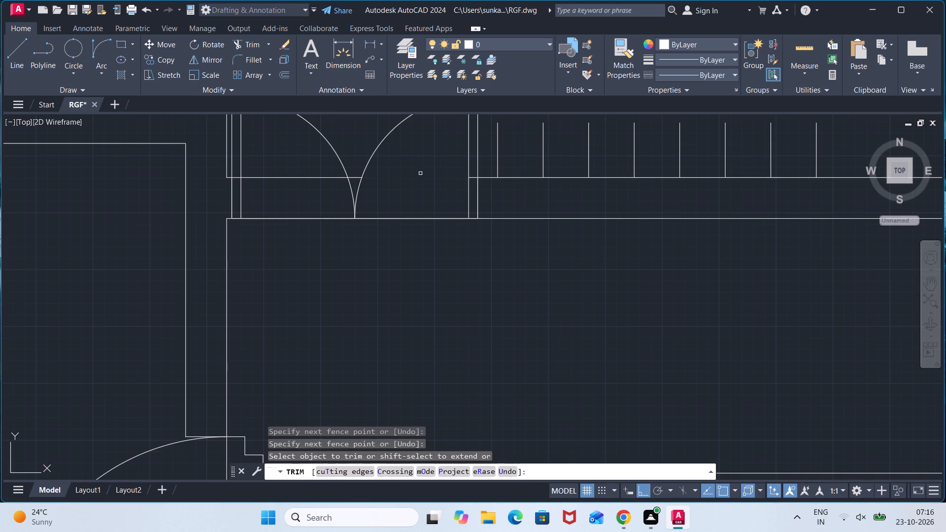
pyautogui.click(304, 191)
pyautogui.click(303, 166)
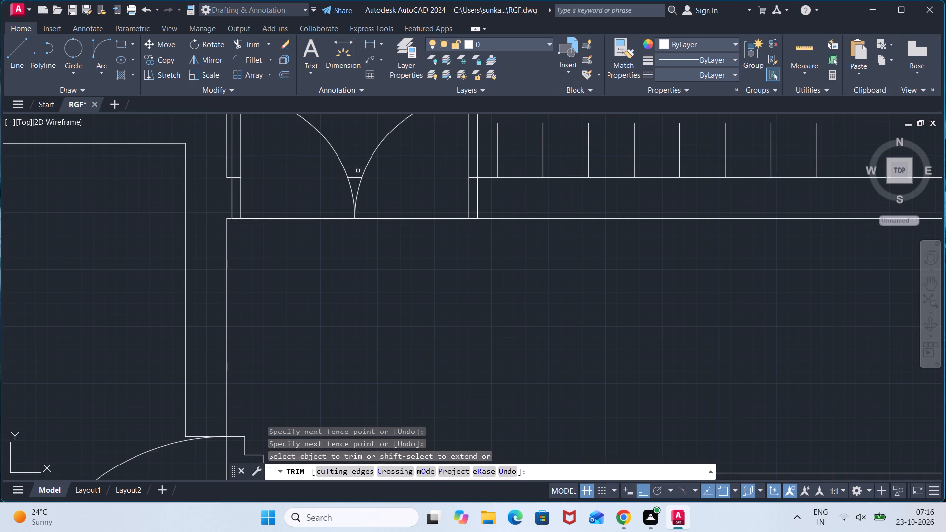
pyautogui.click(358, 177)
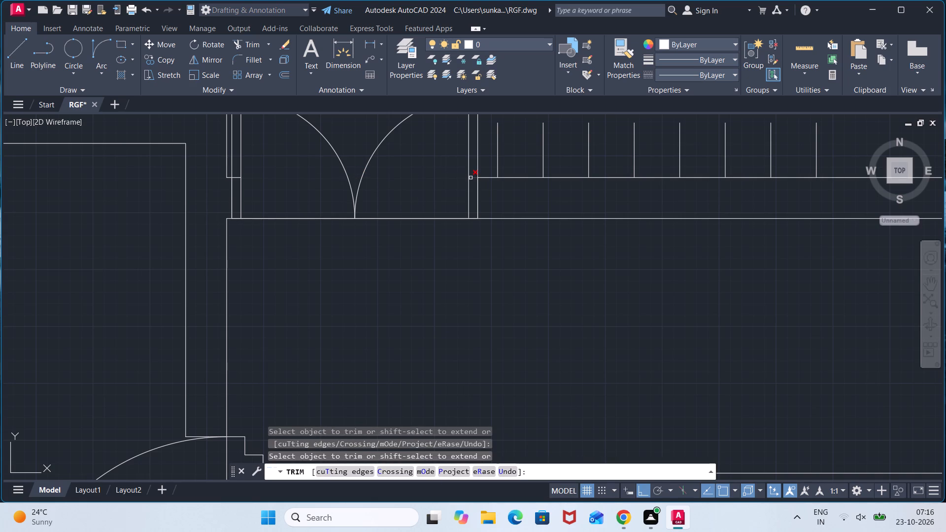
pyautogui.click(471, 176)
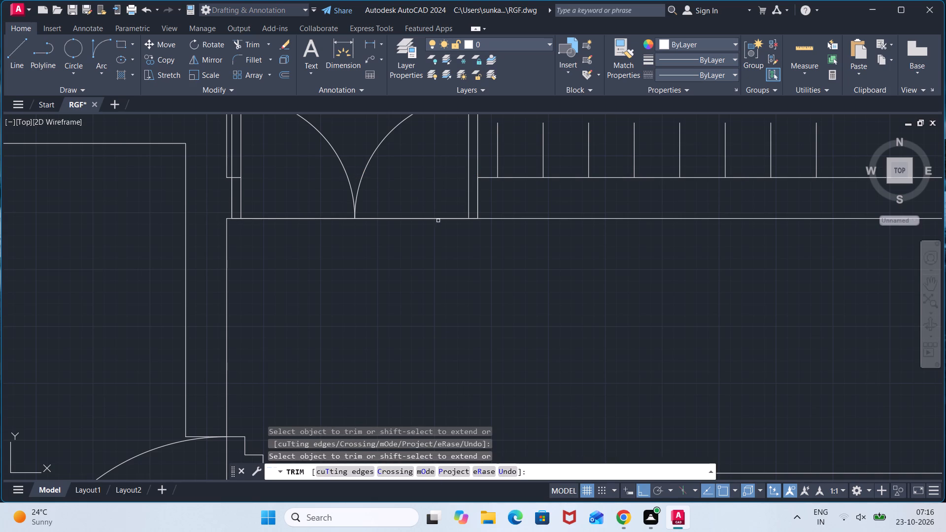
pyautogui.click(436, 217)
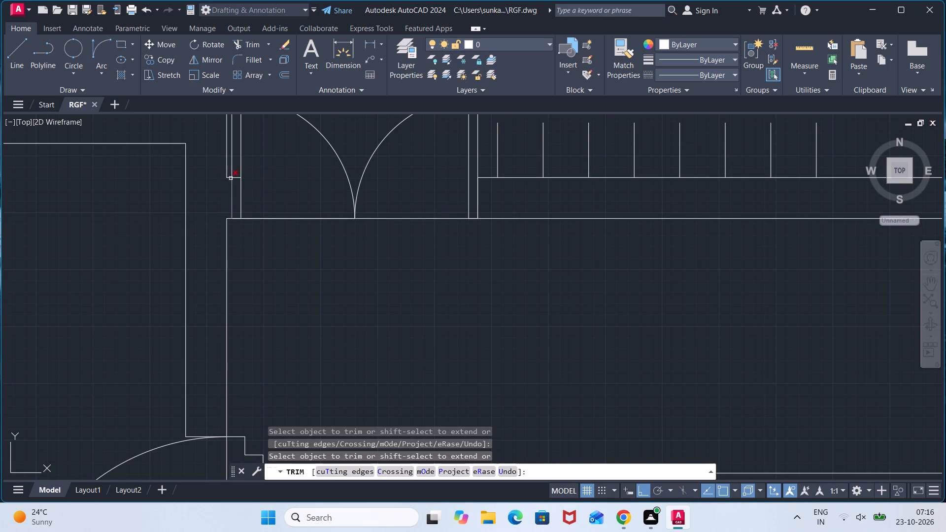
pyautogui.click(237, 177)
pyautogui.scroll(-1, 302, 202)
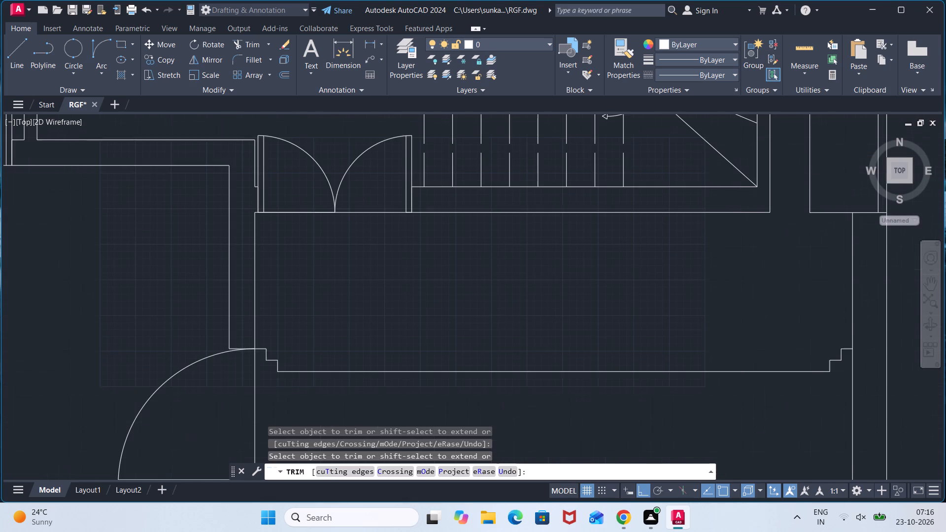
pyautogui.scroll(-2, 408, 206)
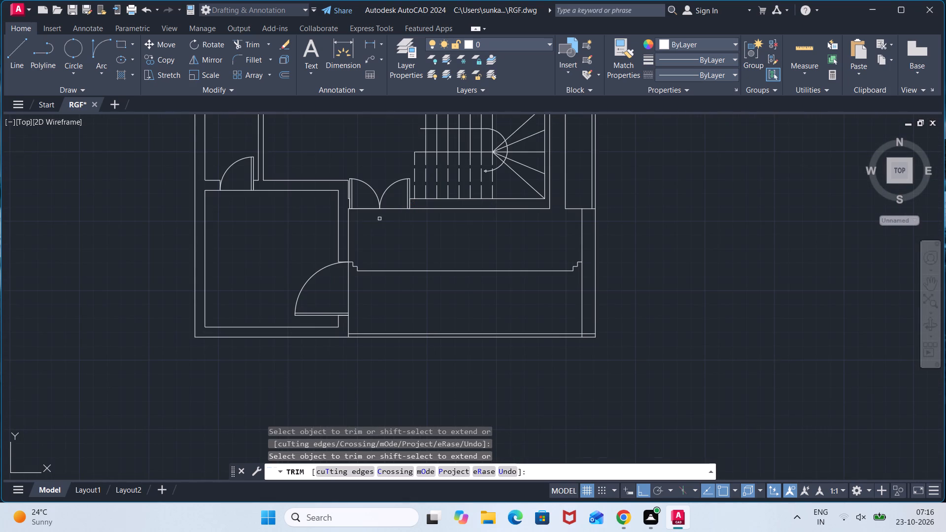
pyautogui.press('Escape')
# Draw a closed window outline 9" wide and 4' high with lines in the empty space east of the plan.
pyautogui.scroll(-1, 590, 235)
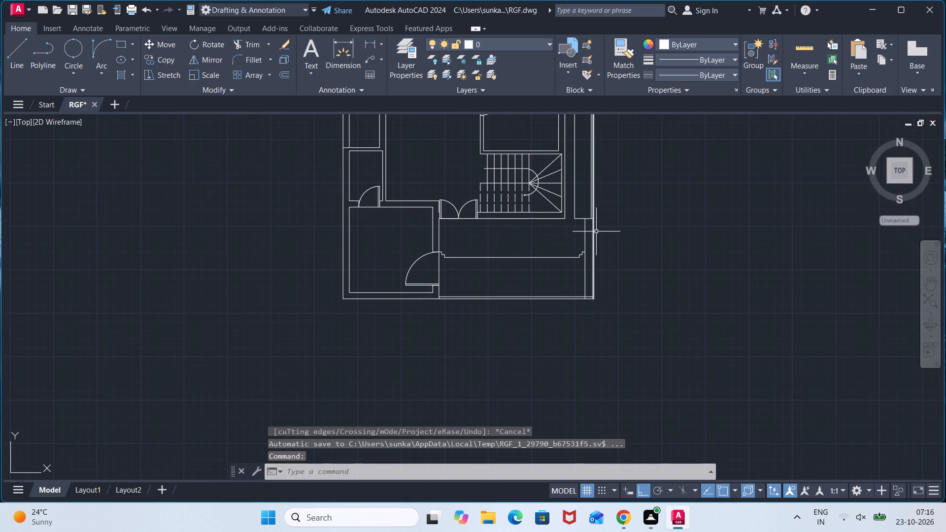
pyautogui.moveTo(610, 222); pyautogui.dragTo(433, 332, button='middle')
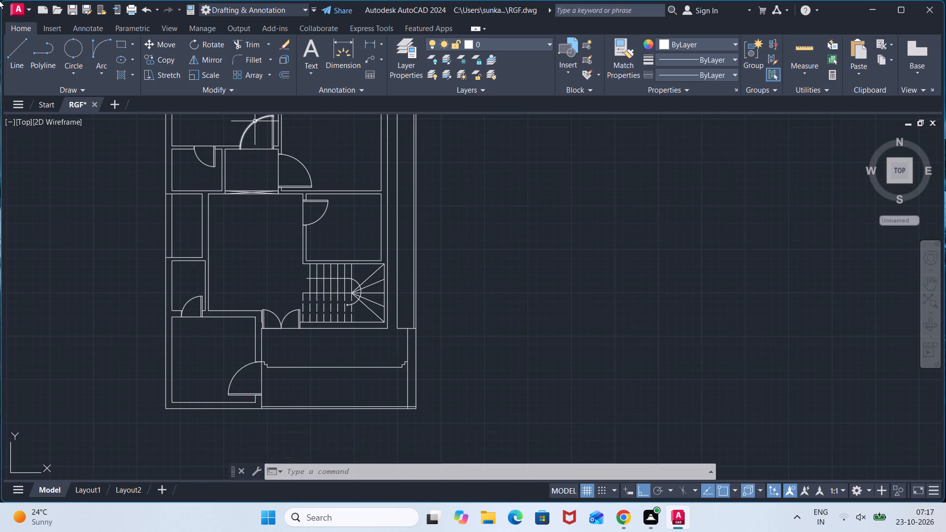
pyautogui.press('l')
pyautogui.press('Return')
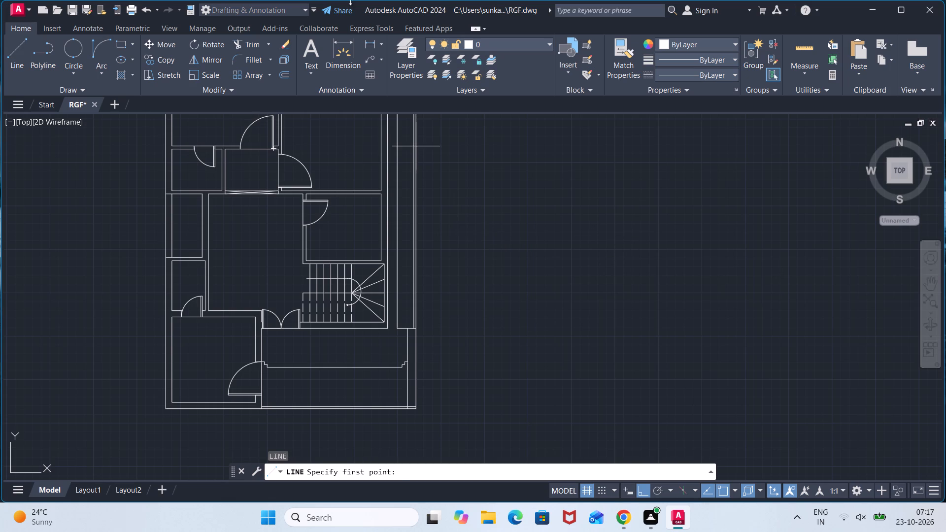
pyautogui.scroll(-2, 486, 267)
pyautogui.moveTo(486, 267); pyautogui.dragTo(300, 428, button='middle')
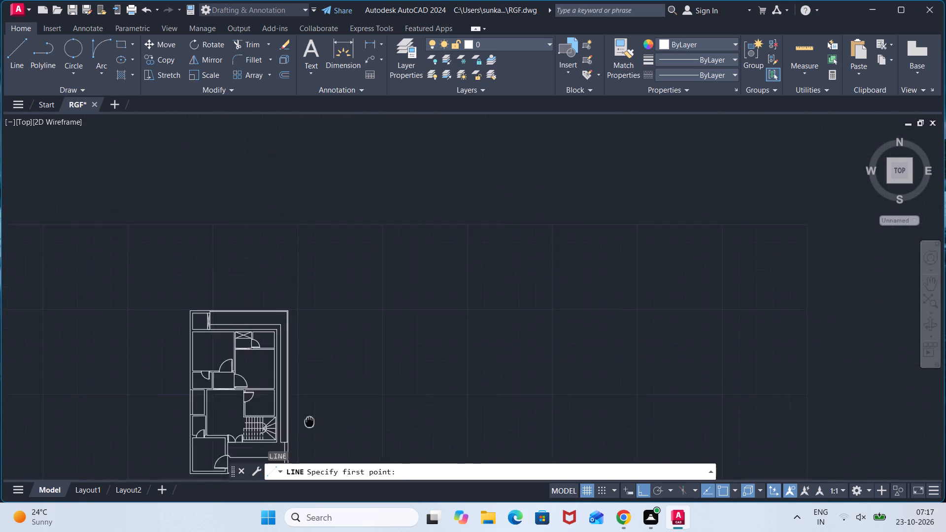
pyautogui.moveTo(300, 428); pyautogui.dragTo(284, 436, button='middle')
pyautogui.scroll(2, 342, 372)
pyautogui.click(393, 320)
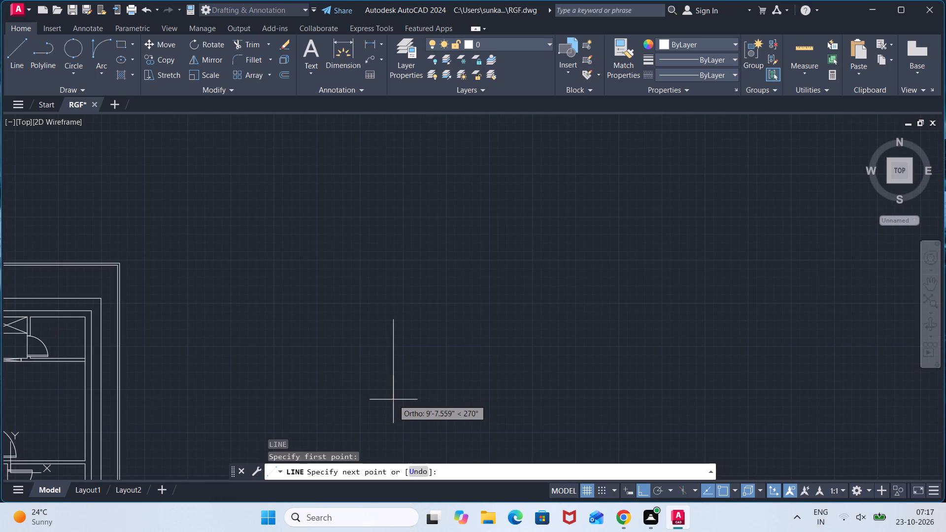
pyautogui.write("4'")
pyautogui.press('Return')
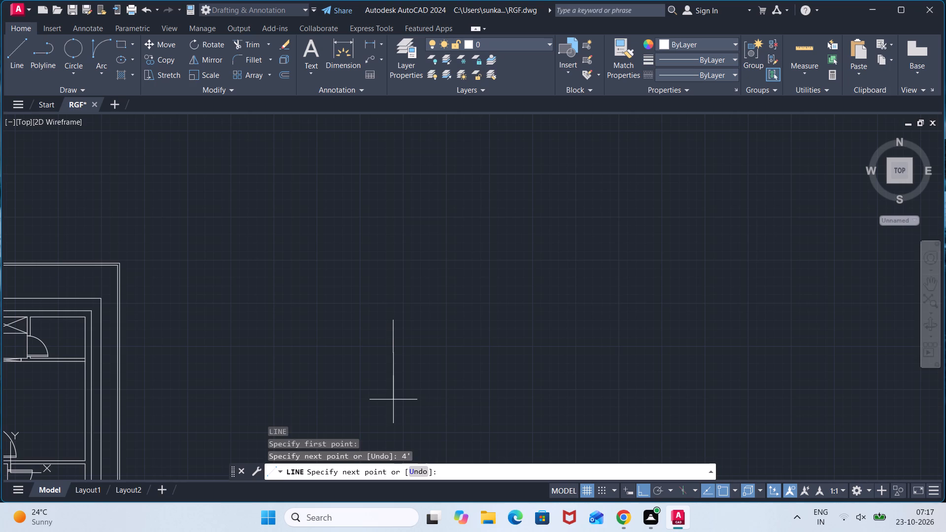
pyautogui.write('9"')
pyautogui.press('Return')
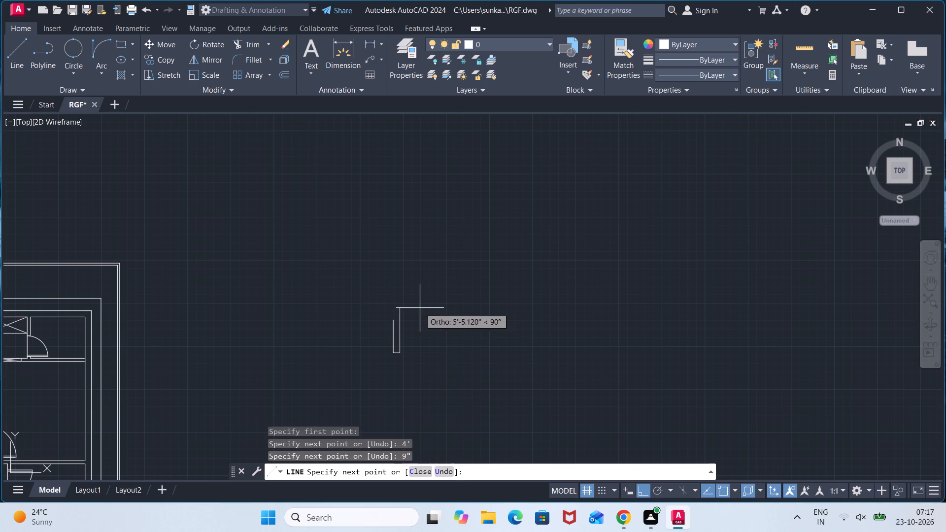
pyautogui.scroll(2, 412, 317)
pyautogui.write("4'")
pyautogui.press('Return')
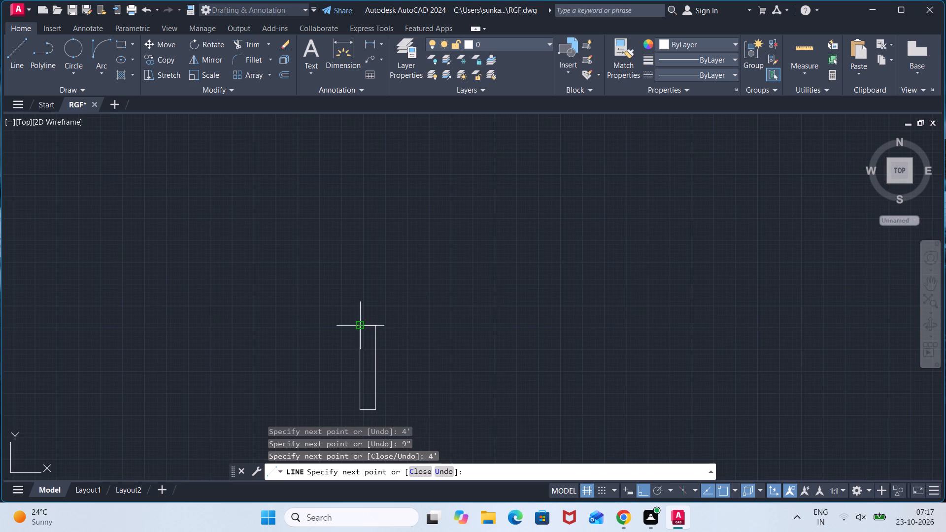
pyautogui.click(364, 326)
# Draw a vertical centre line between the midpoints of the window outline's short sides.
pyautogui.click(370, 326)
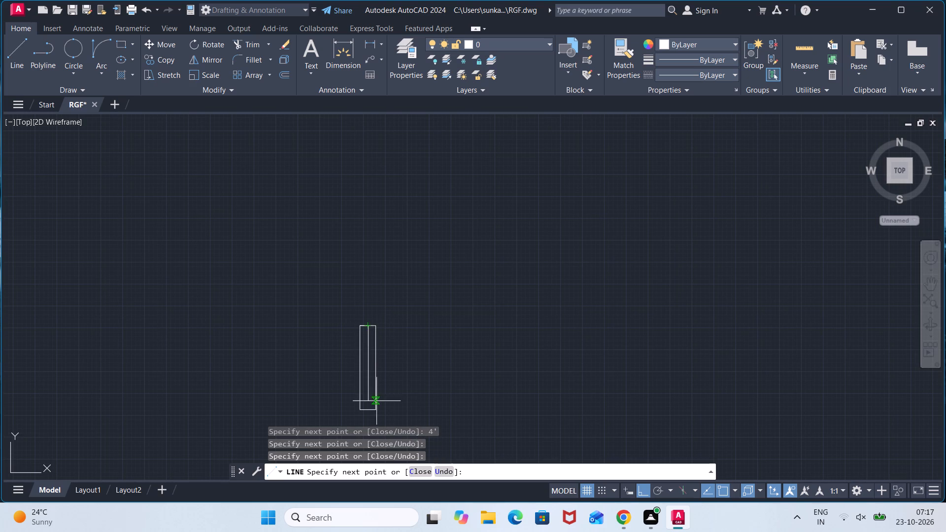
pyautogui.click(368, 410)
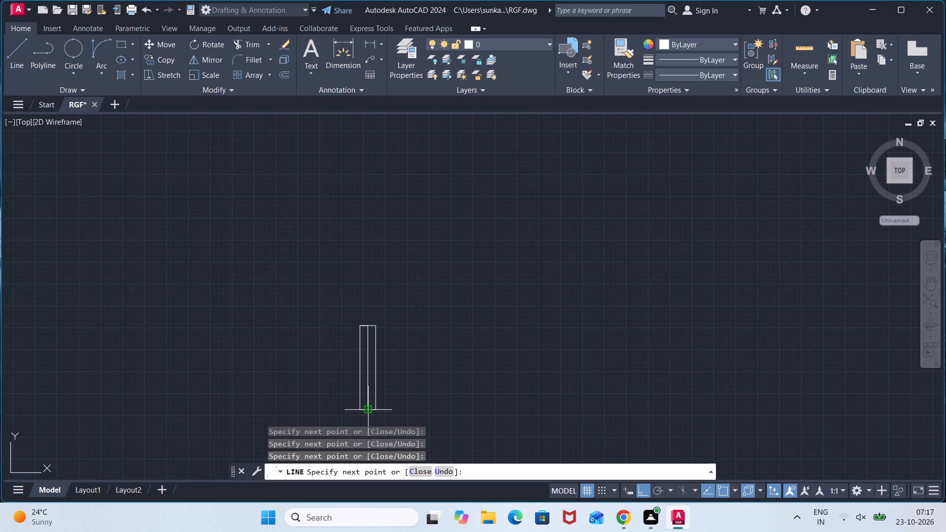
pyautogui.press('Escape')
# Offset the window's centre line by 1.75" to both its west and east sides.
pyautogui.press('o')
pyautogui.press('Return')
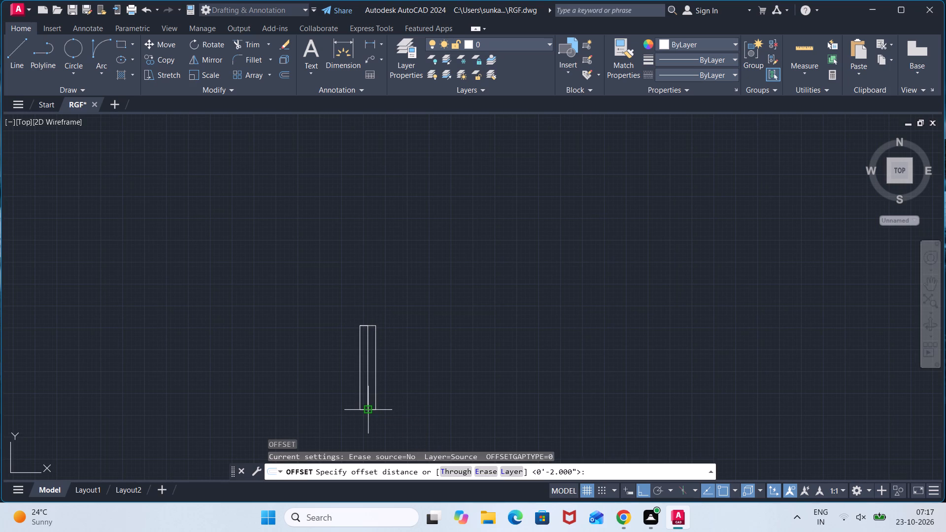
pyautogui.write('1.75')
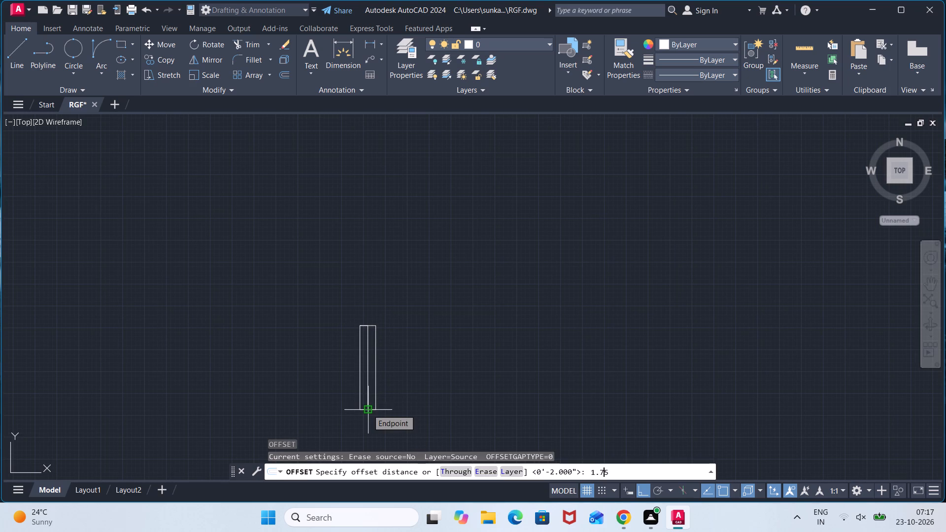
pyautogui.press('Return')
pyautogui.scroll(4, 368, 410)
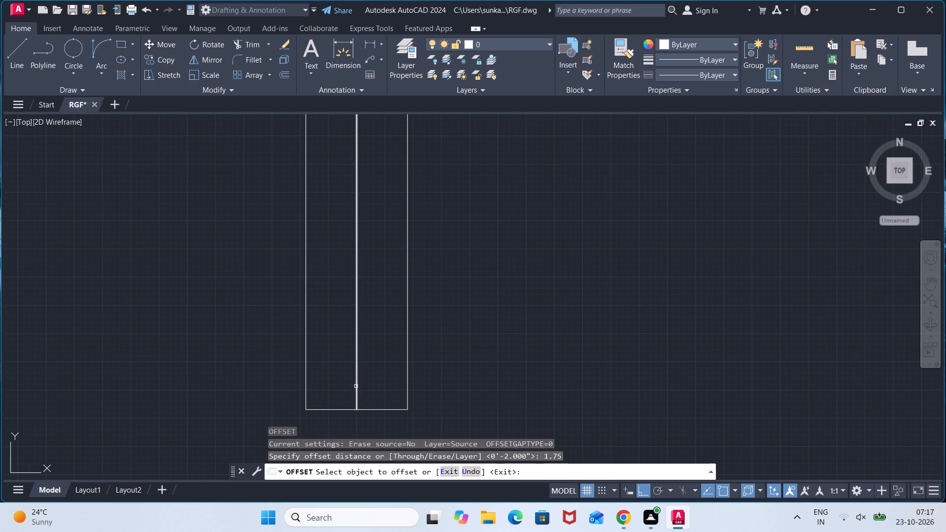
pyautogui.click(356, 386)
pyautogui.click(326, 391)
pyautogui.click(356, 387)
pyautogui.click(395, 378)
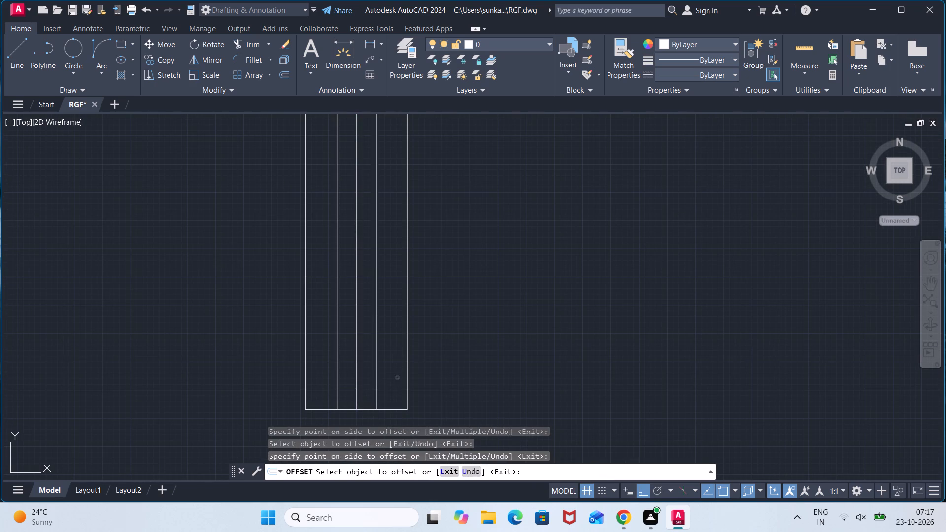
pyautogui.press('Escape')
# Erase the window's original centre line between the two offset lines.
pyautogui.click(366, 382)
pyautogui.click(348, 391)
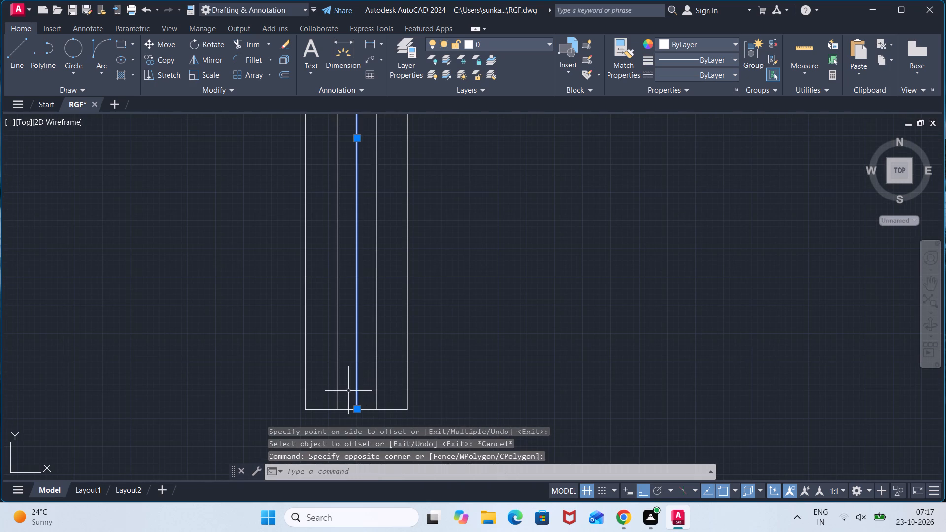
pyautogui.press('Delete')
# Copy the complete window symbol by its southwest corner into the east wall of the room south of the northeast toilet.
pyautogui.scroll(-2, 443, 299)
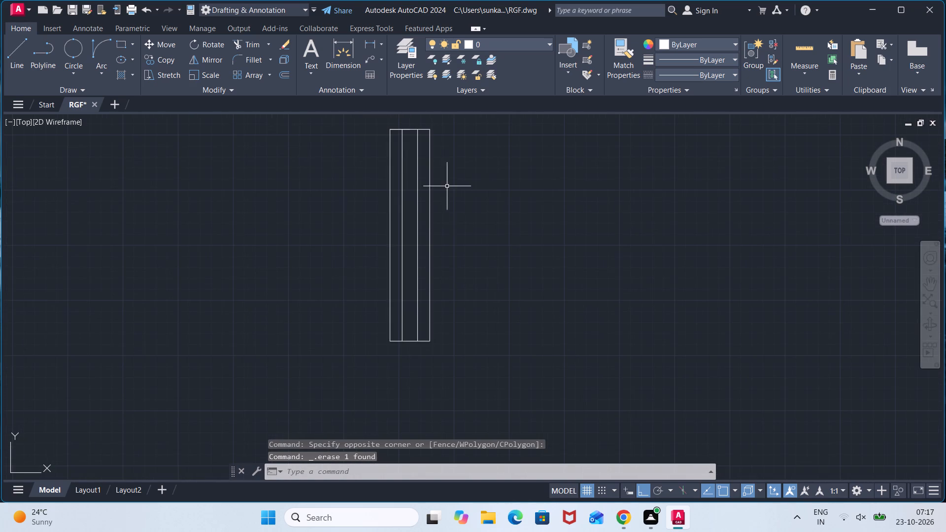
pyautogui.scroll(-1, 446, 185)
pyautogui.click(445, 141)
pyautogui.click(374, 341)
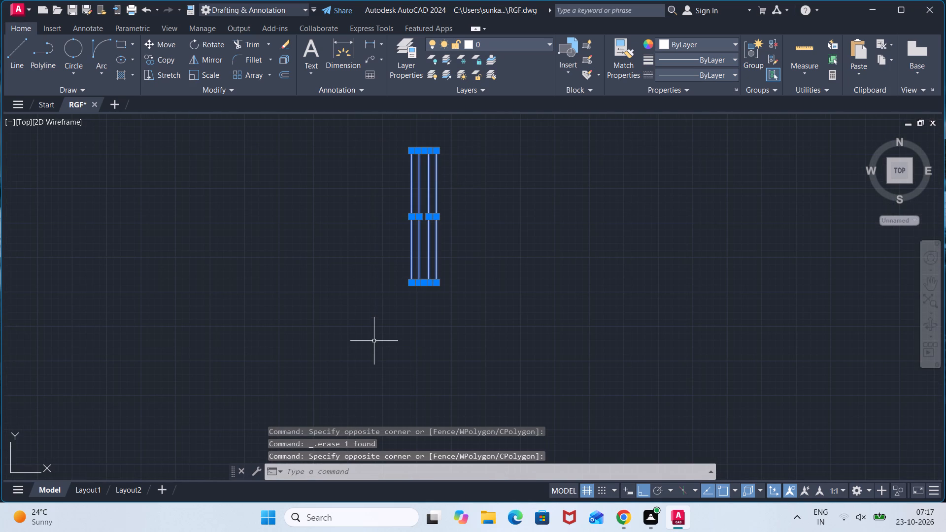
pyautogui.write('CO')
pyautogui.press('Return')
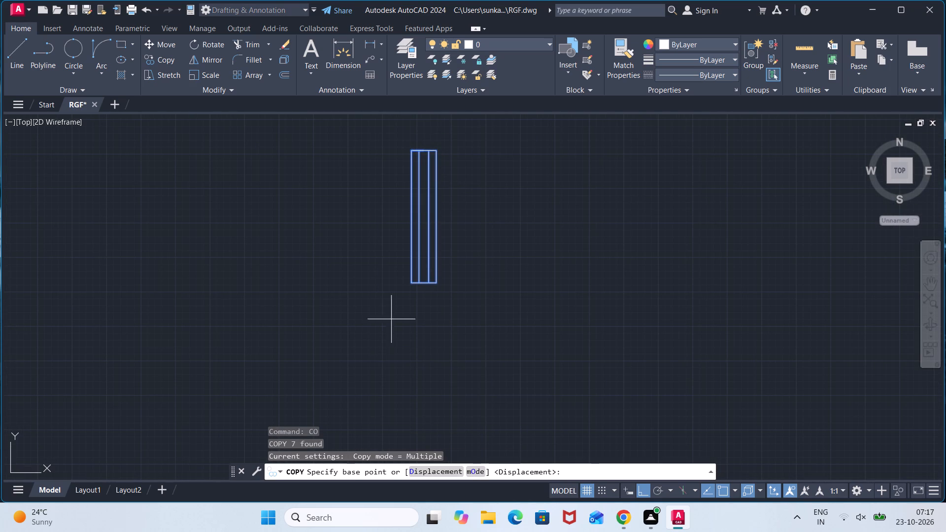
pyautogui.click(406, 284)
pyautogui.scroll(-3, 201, 352)
pyautogui.moveTo(162, 353); pyautogui.dragTo(515, 297, button='middle')
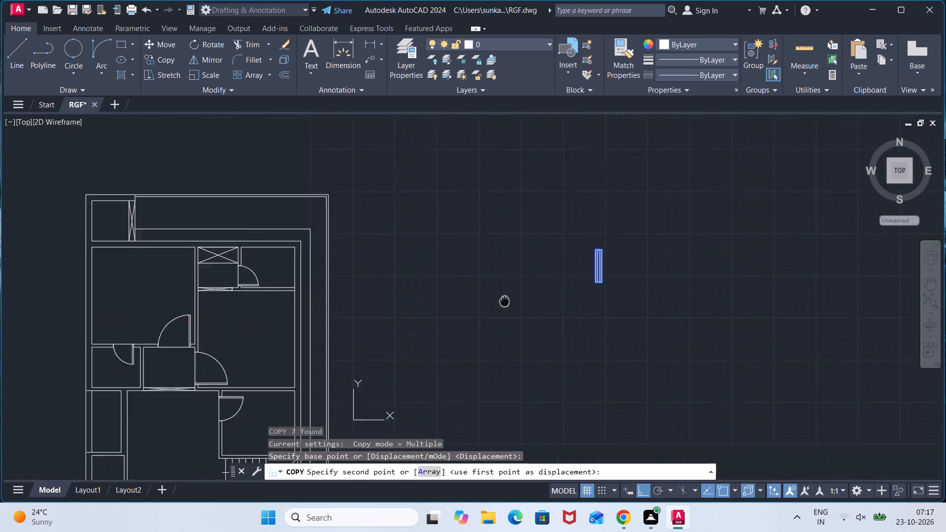
pyautogui.moveTo(515, 297); pyautogui.dragTo(637, 269, button='middle')
pyautogui.scroll(2, 419, 318)
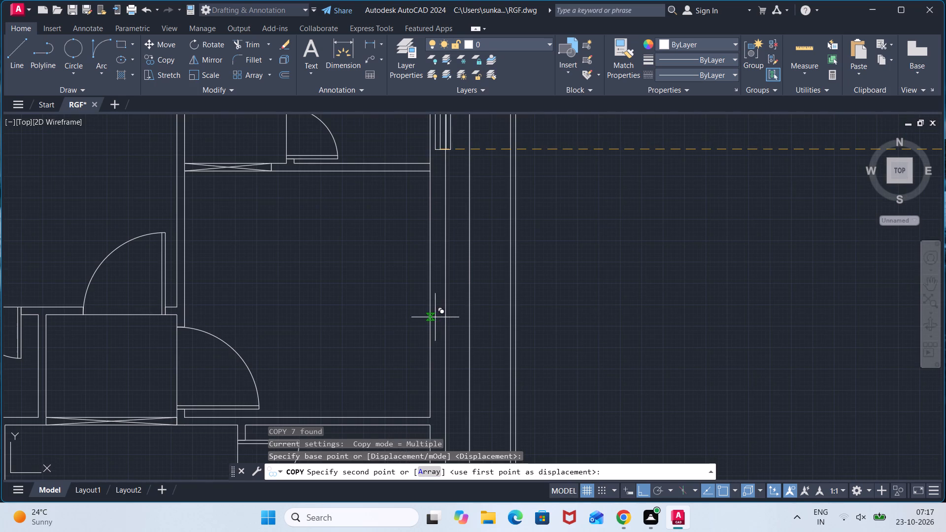
pyautogui.click(434, 329)
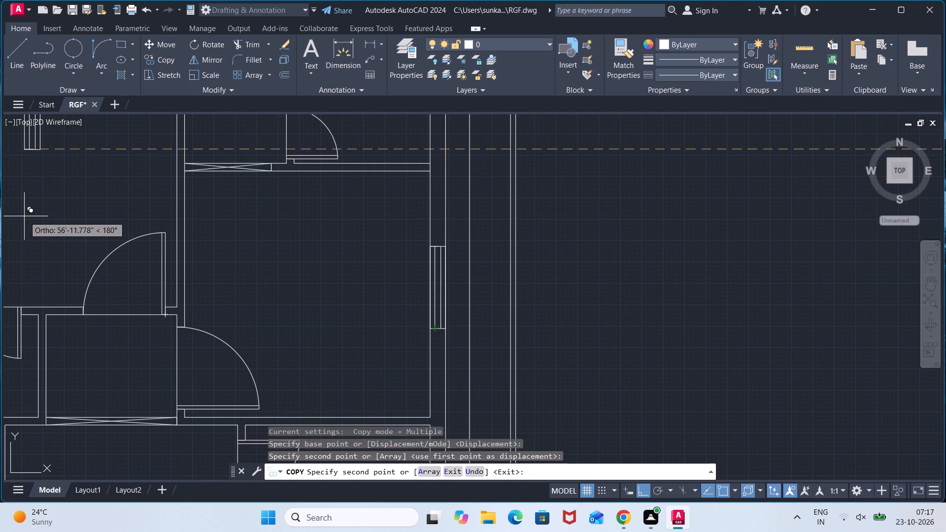
# Place a copy of the vertical window symbol in the west exterior wall of the northwest room.
pyautogui.moveTo(0, 202); pyautogui.dragTo(249, 248, button='middle')
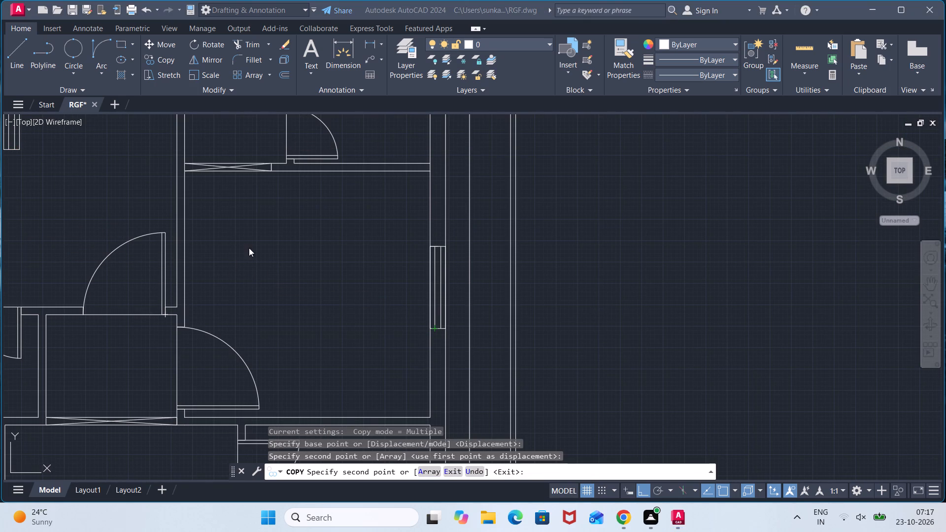
pyautogui.moveTo(249, 248); pyautogui.dragTo(230, 241, button='middle')
pyautogui.moveTo(115, 214); pyautogui.dragTo(324, 242, button='middle')
pyautogui.scroll(-3, 318, 266)
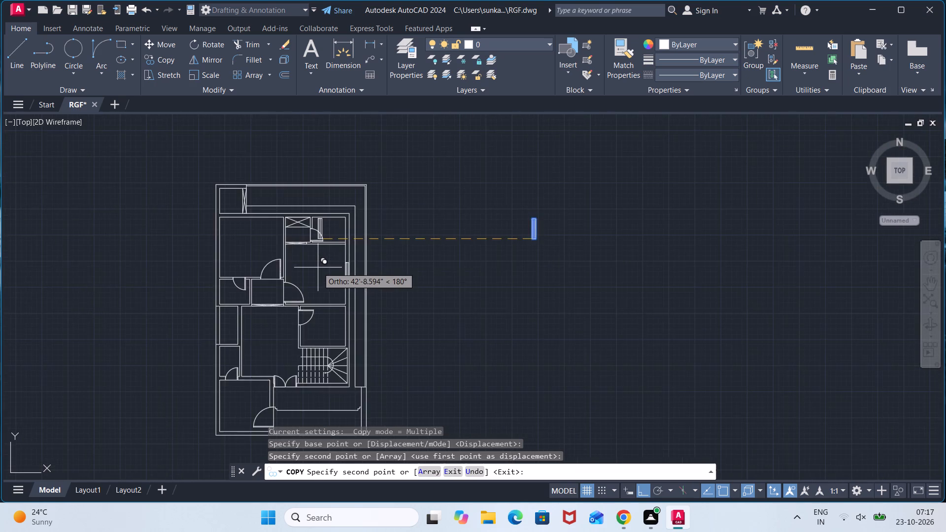
pyautogui.moveTo(318, 267); pyautogui.dragTo(534, 273, button='middle')
pyautogui.scroll(3, 413, 253)
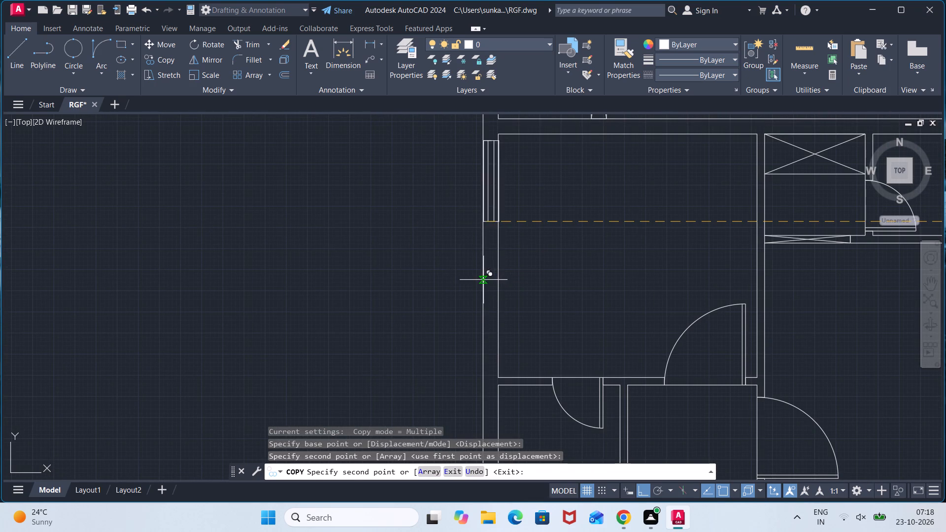
pyautogui.click(482, 314)
# Place another window copy in the wall between the central hall and the small room on its west side.
pyautogui.scroll(-2, 589, 315)
pyautogui.moveTo(594, 324); pyautogui.dragTo(551, 151, button='middle')
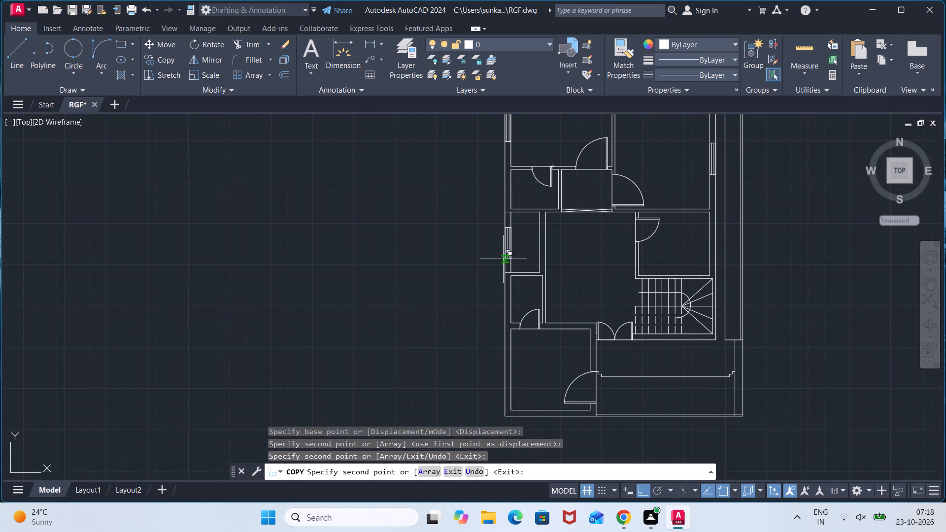
pyautogui.scroll(3, 542, 252)
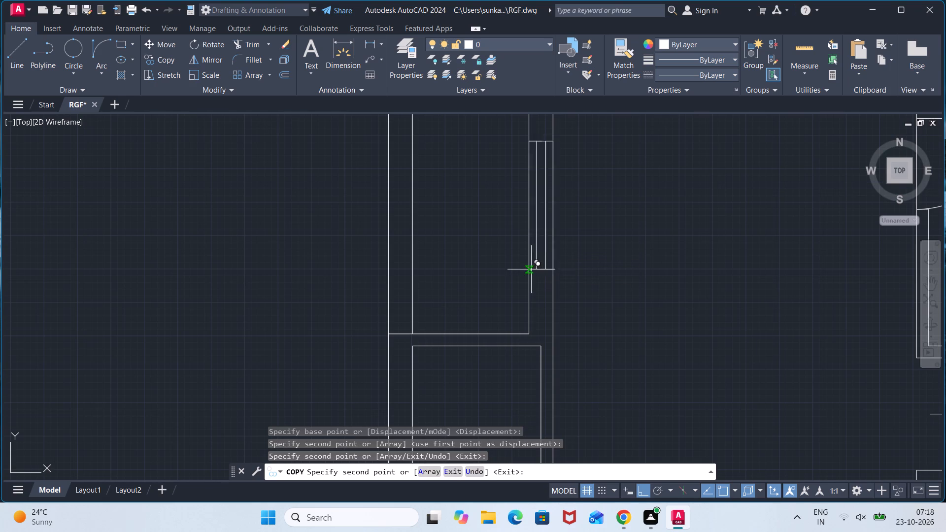
pyautogui.click(531, 270)
# Place another window copy in the west exterior wall of the southwest room.
pyautogui.scroll(-3, 625, 286)
pyautogui.moveTo(648, 340); pyautogui.dragTo(605, 219, button='middle')
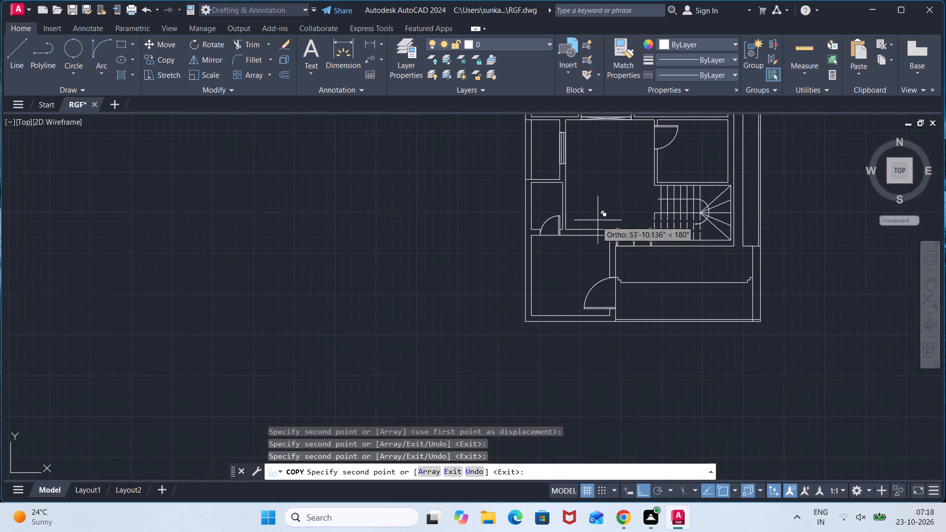
pyautogui.scroll(3, 532, 292)
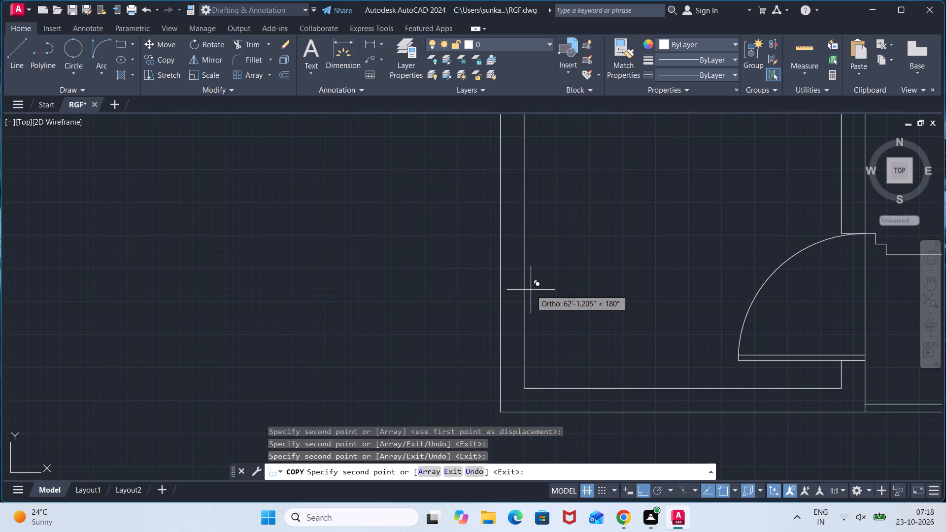
pyautogui.click(503, 298)
# Place a window copy in the east wall of the room just north of the staircase and end the copying.
pyautogui.scroll(-2, 732, 317)
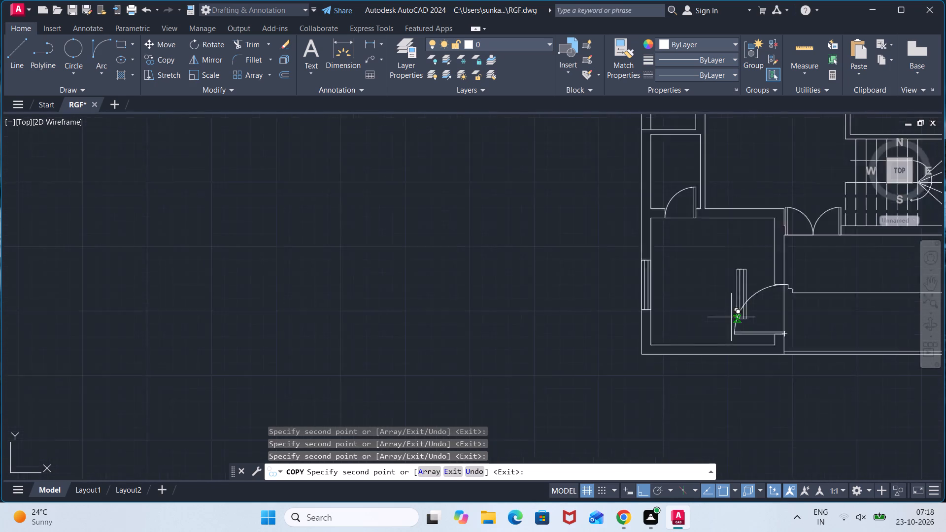
pyautogui.scroll(-1, 731, 317)
pyautogui.moveTo(699, 310); pyautogui.dragTo(439, 272, button='middle')
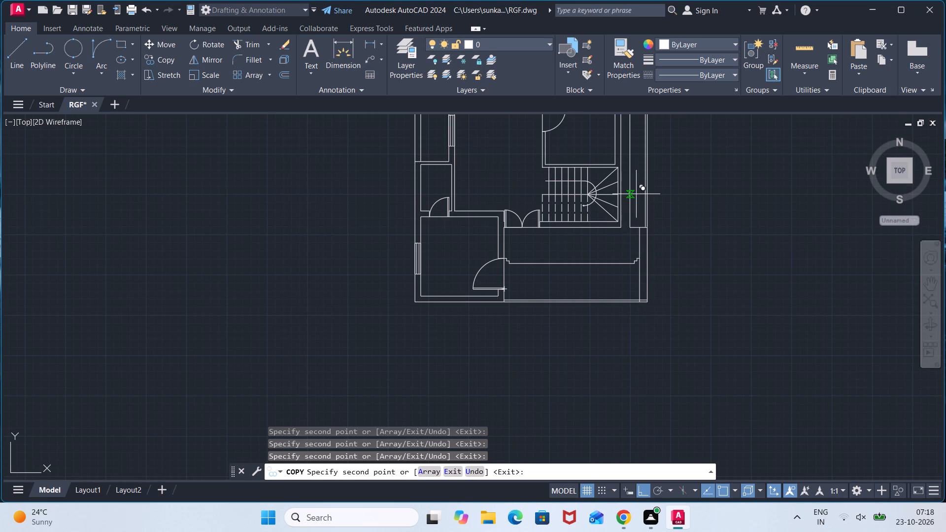
pyautogui.moveTo(636, 194); pyautogui.dragTo(639, 320, button='middle')
pyautogui.scroll(3, 616, 262)
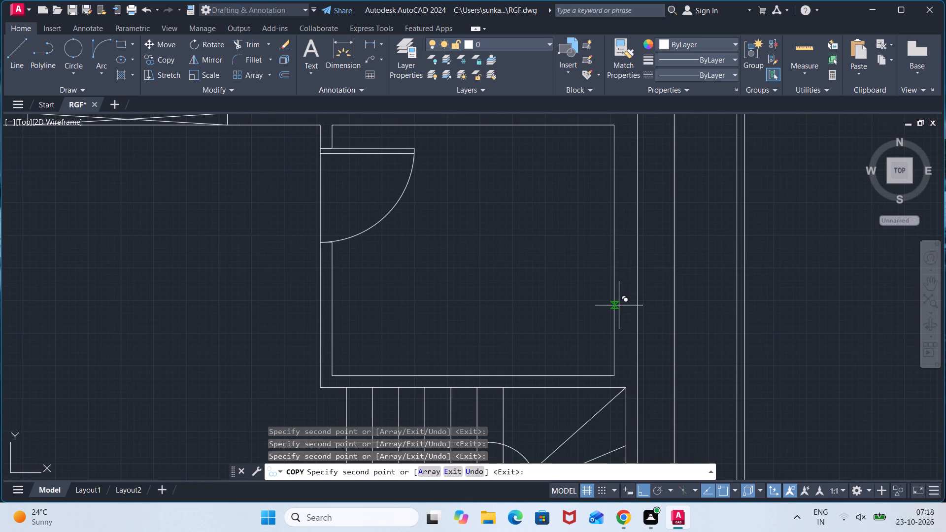
pyautogui.click(619, 305)
pyautogui.scroll(-1, 674, 284)
pyautogui.moveTo(674, 284); pyautogui.dragTo(690, 439, button='middle')
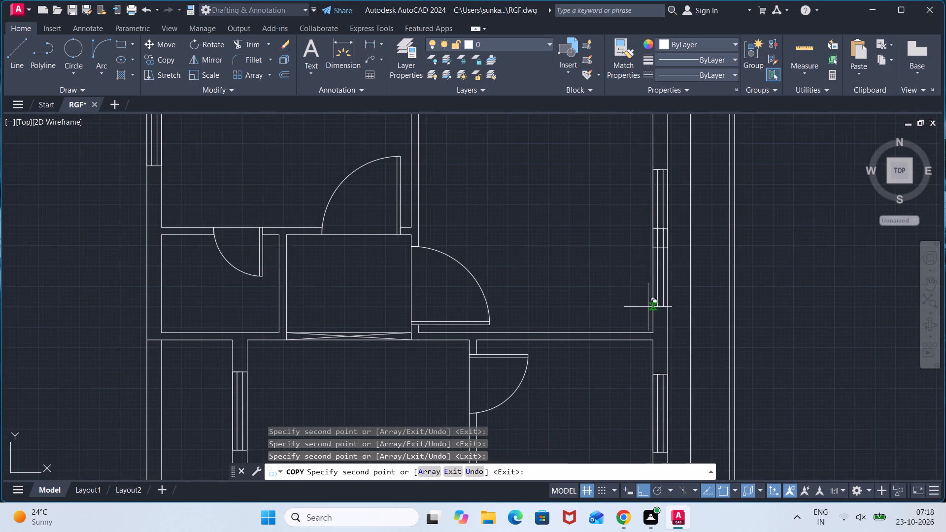
pyautogui.scroll(-1, 579, 266)
pyautogui.moveTo(567, 250); pyautogui.dragTo(541, 440, button='middle')
pyautogui.scroll(2, 611, 333)
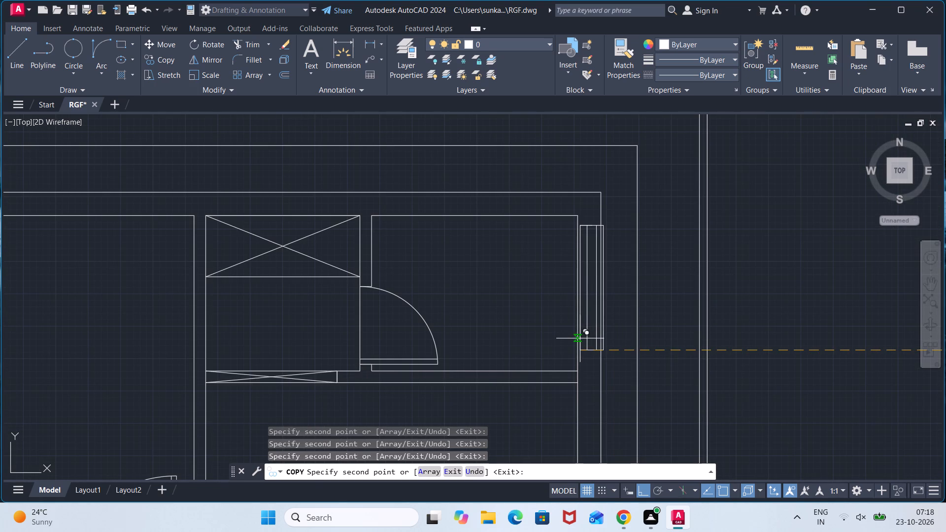
pyautogui.scroll(-2, 735, 313)
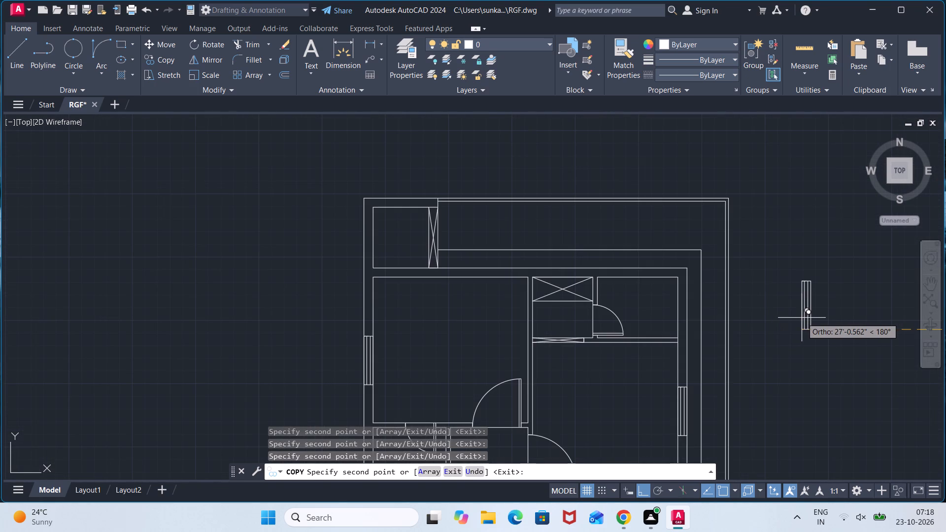
pyautogui.press('Escape')
# Rotate the source window symbol east of the plan to 270° about its southwest corner so it lies horizontally.
pyautogui.scroll(-3, 845, 327)
pyautogui.moveTo(844, 329); pyautogui.dragTo(627, 215, button='middle')
pyautogui.click(719, 178)
pyautogui.click(665, 261)
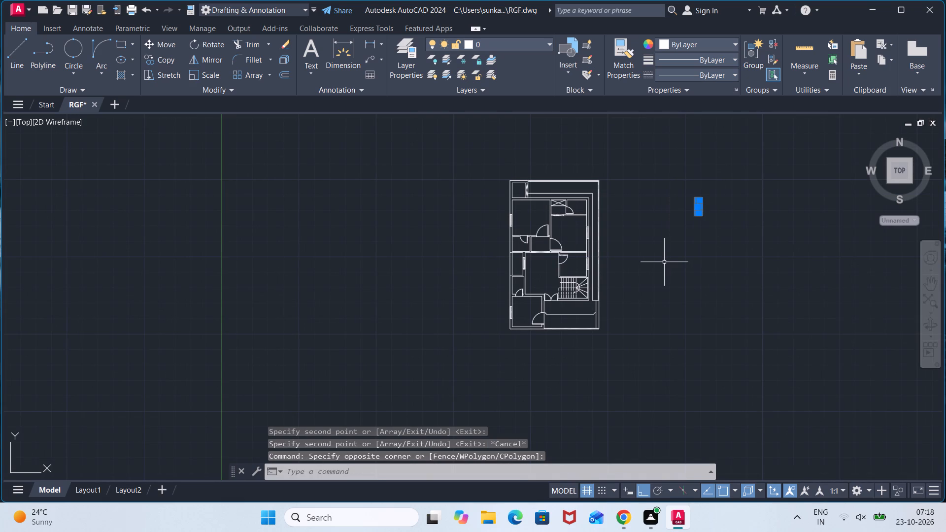
pyautogui.write('RO')
pyautogui.press('Return')
pyautogui.scroll(3, 664, 263)
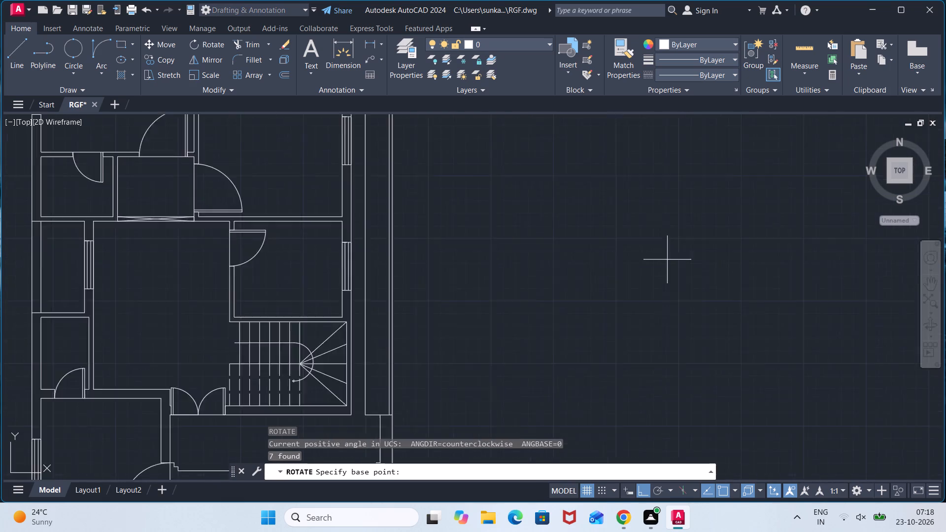
pyautogui.scroll(1, 670, 257)
pyautogui.moveTo(730, 188); pyautogui.dragTo(701, 435, button='middle')
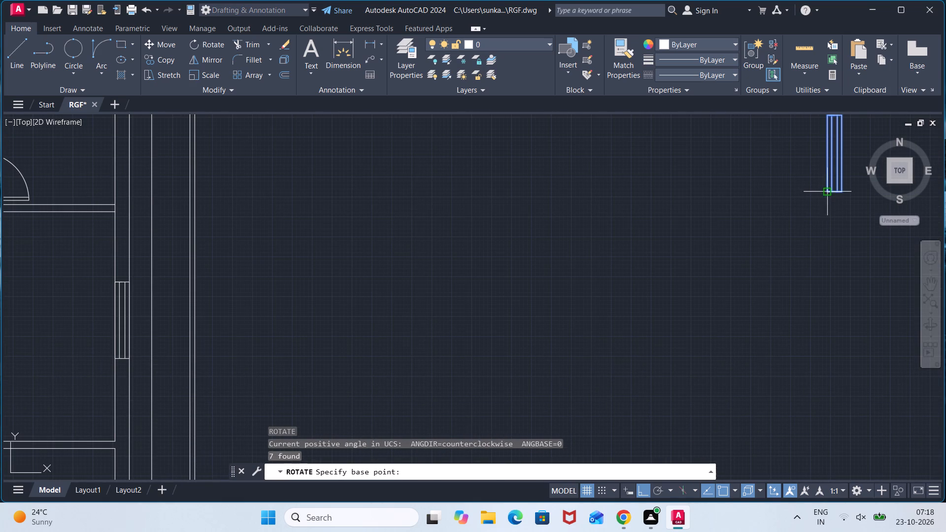
pyautogui.click(824, 192)
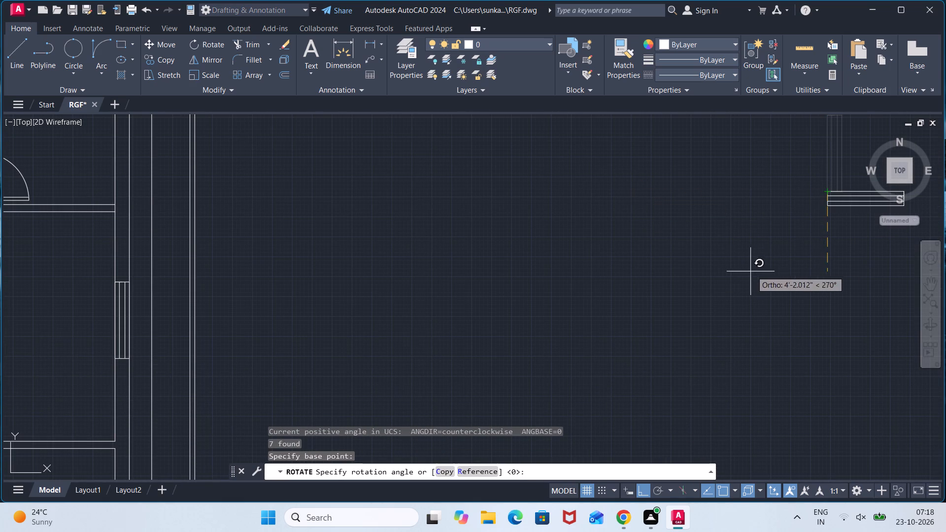
pyautogui.click(808, 260)
# Copy the horizontal window symbol by its southwest corner into the north wall of the northwest room.
pyautogui.moveTo(826, 261); pyautogui.dragTo(589, 341, button='middle')
pyautogui.moveTo(732, 235); pyautogui.dragTo(727, 241)
pyautogui.click(472, 350)
pyautogui.write('CO')
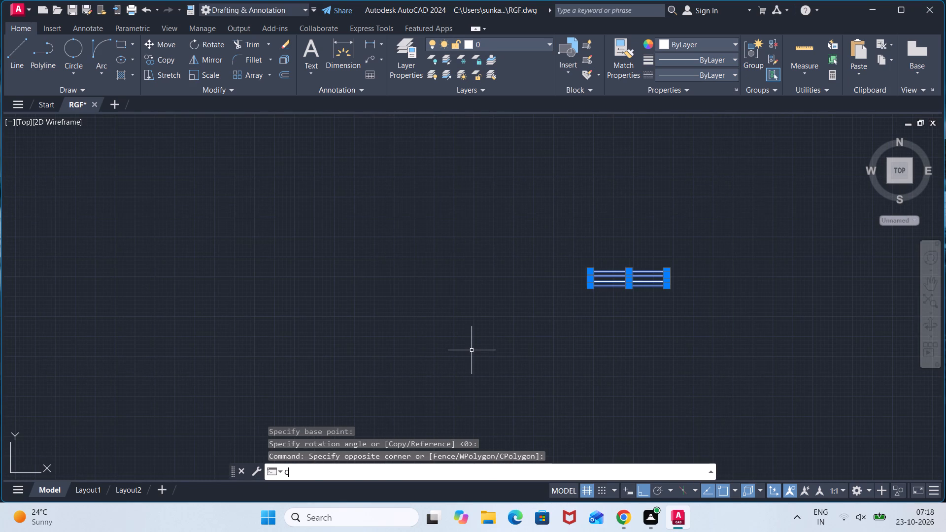
pyautogui.press('Return')
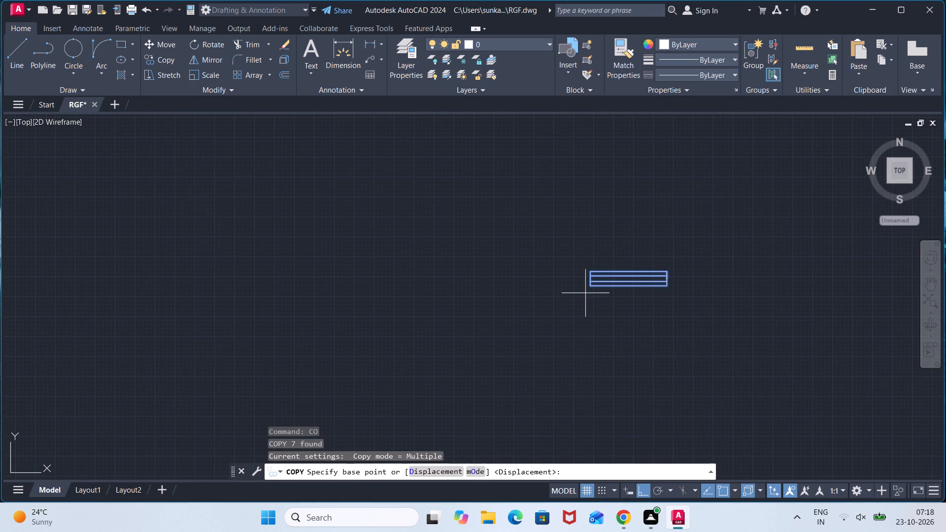
pyautogui.click(591, 288)
pyautogui.scroll(-3, 390, 288)
pyautogui.moveTo(289, 303); pyautogui.dragTo(376, 307, button='middle')
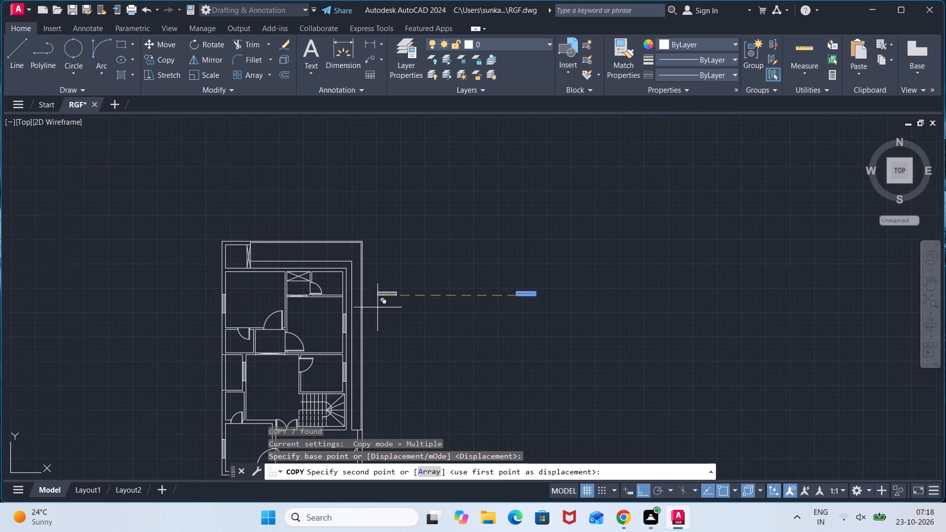
pyautogui.scroll(3, 303, 280)
pyautogui.scroll(1, 367, 257)
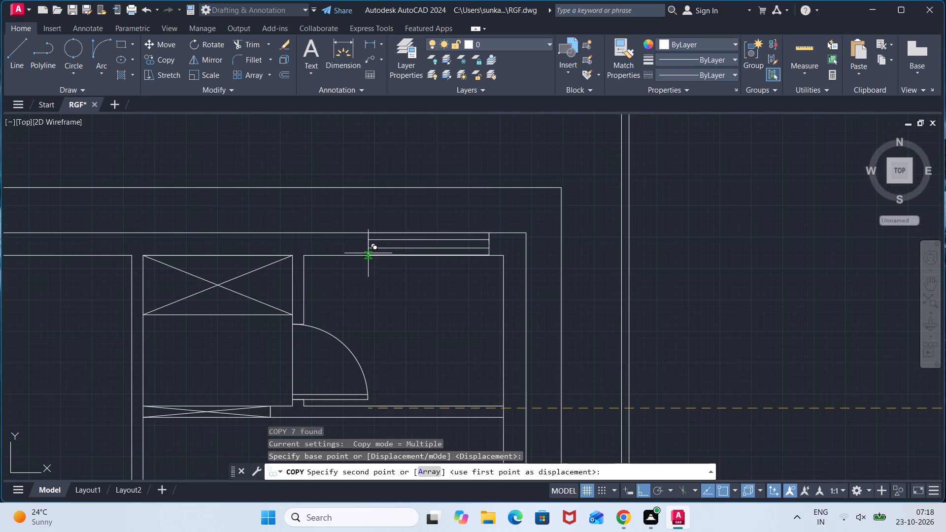
pyautogui.scroll(-1, 297, 256)
pyautogui.scroll(-1, 207, 254)
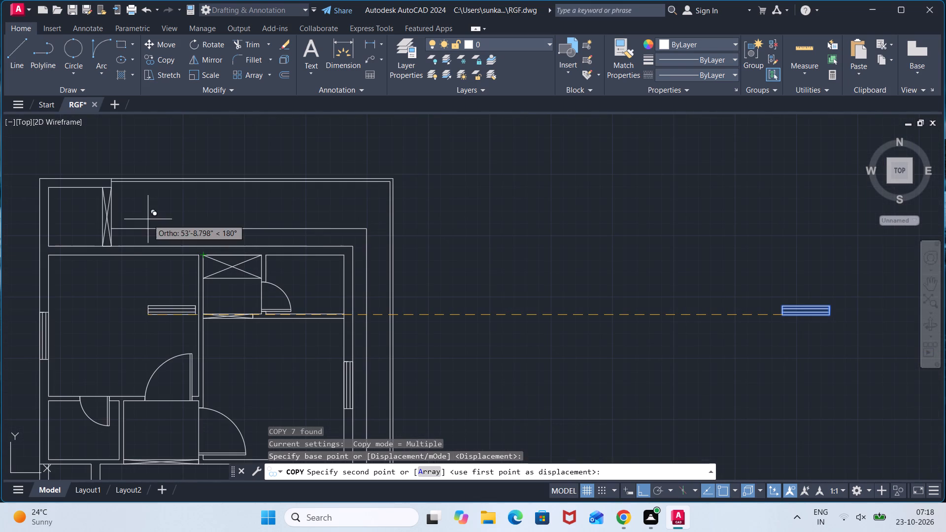
pyautogui.click(138, 253)
# Place another horizontal window copy in the south exterior wall of the southwest room and end the copying.
pyautogui.scroll(-1, 139, 319)
pyautogui.moveTo(139, 321); pyautogui.dragTo(186, 142, button='middle')
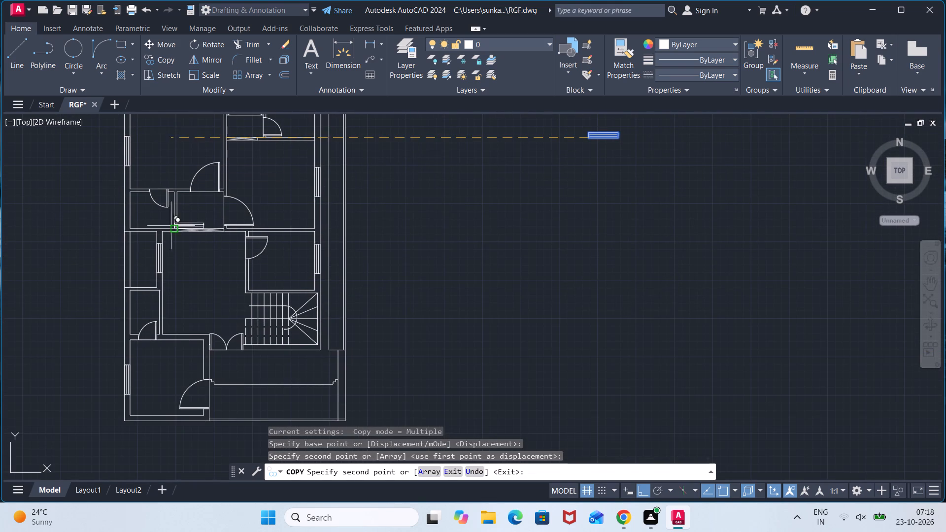
pyautogui.moveTo(182, 310); pyautogui.dragTo(205, 227, button='middle')
pyautogui.scroll(2, 178, 334)
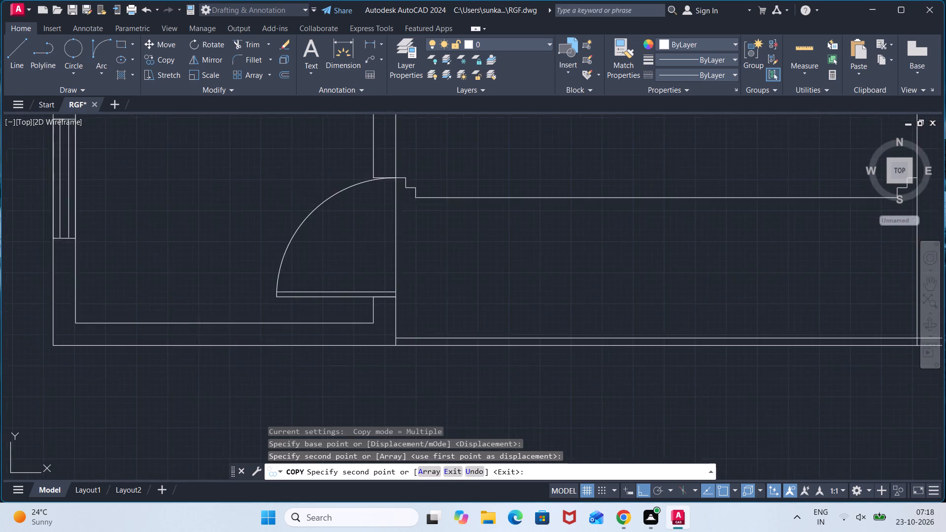
pyautogui.scroll(2, 178, 334)
pyautogui.click(135, 343)
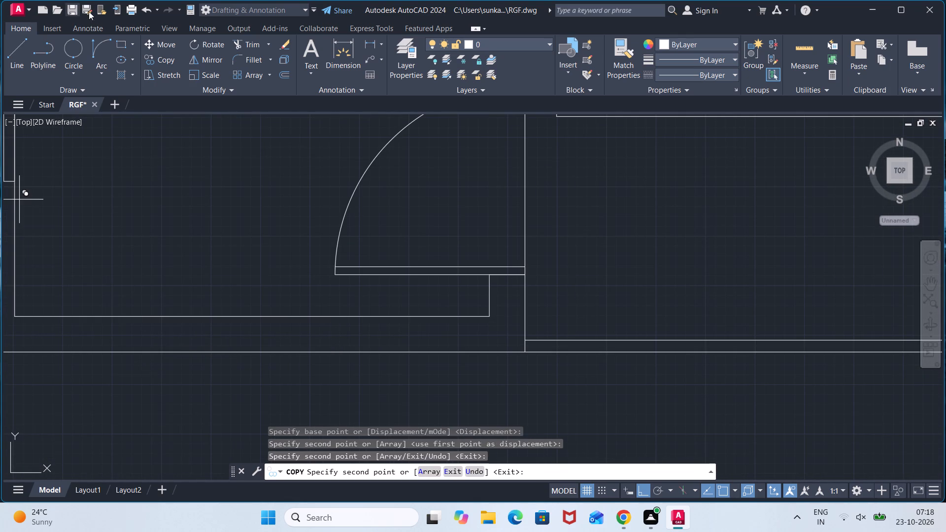
pyautogui.scroll(-1, 178, 348)
pyautogui.click(178, 348)
pyautogui.scroll(-4, 179, 286)
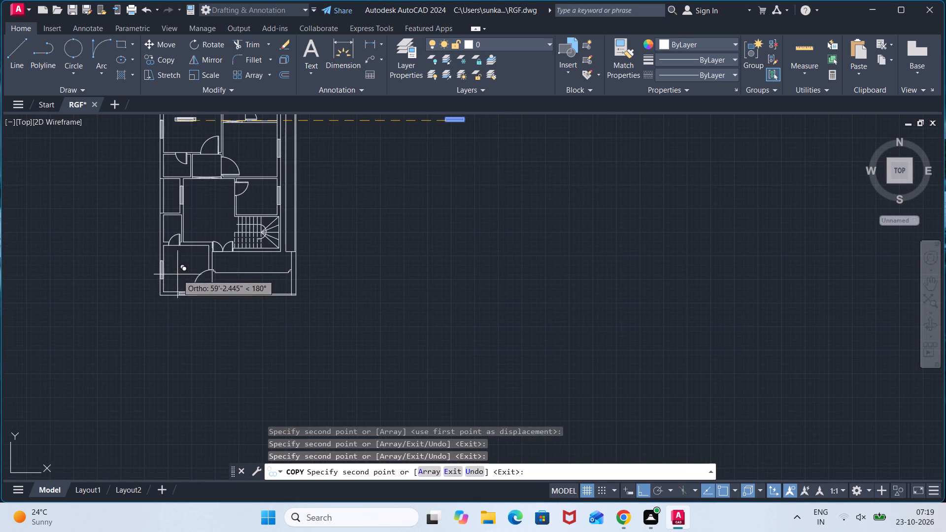
pyautogui.moveTo(199, 201); pyautogui.dragTo(206, 312, button='middle')
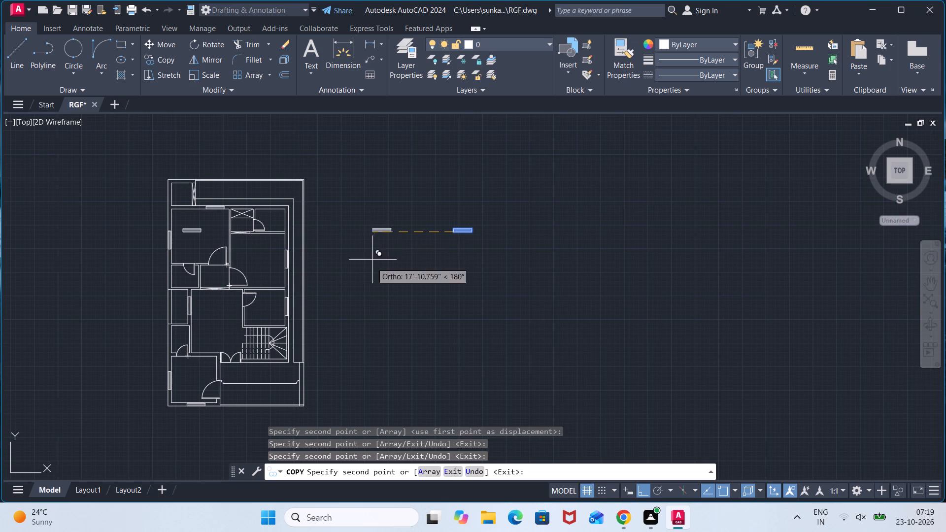
pyautogui.press('Escape')
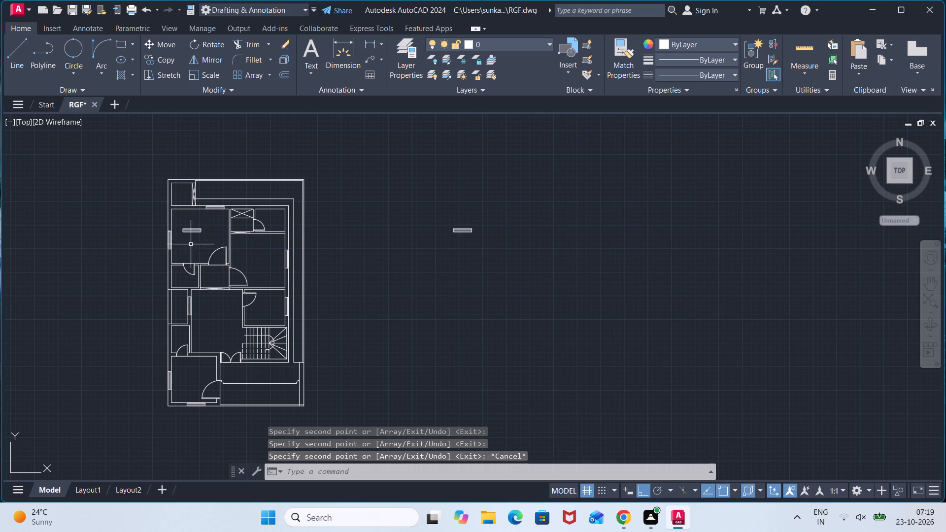
# Erase the stray window copy inside the northwest room and the source window symbol east of the plan.
pyautogui.click(212, 221)
pyautogui.click(174, 243)
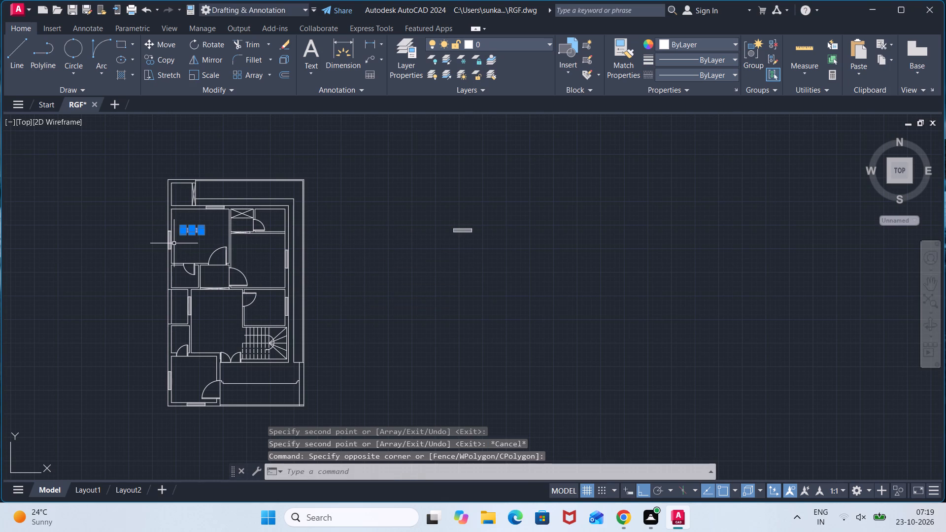
pyautogui.press('Delete')
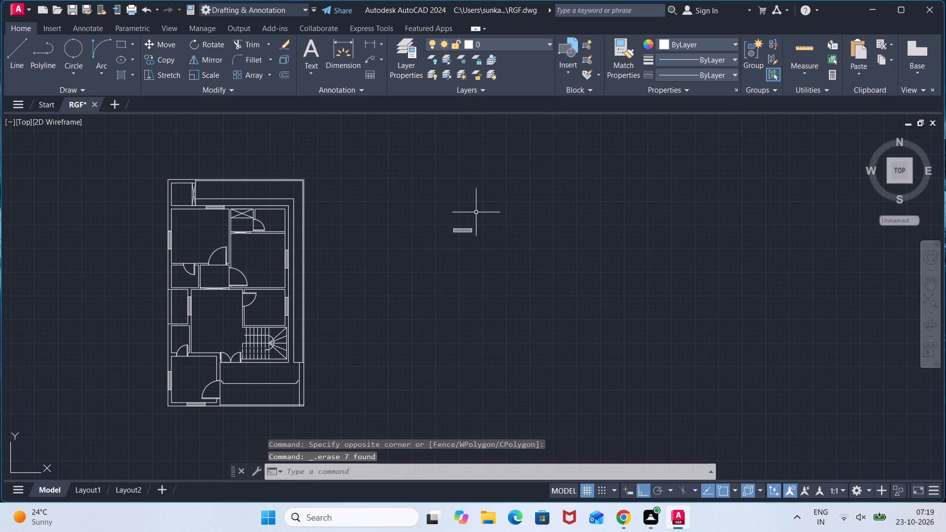
pyautogui.moveTo(493, 212); pyautogui.dragTo(489, 212)
pyautogui.click(419, 263)
pyautogui.press('Delete')
# Draw a vertical 2'6" line east of the plan as the first long side of a new window symbol.
pyautogui.scroll(3, 290, 320)
pyautogui.moveTo(175, 304); pyautogui.dragTo(484, 193, button='middle')
pyautogui.scroll(-1, 486, 192)
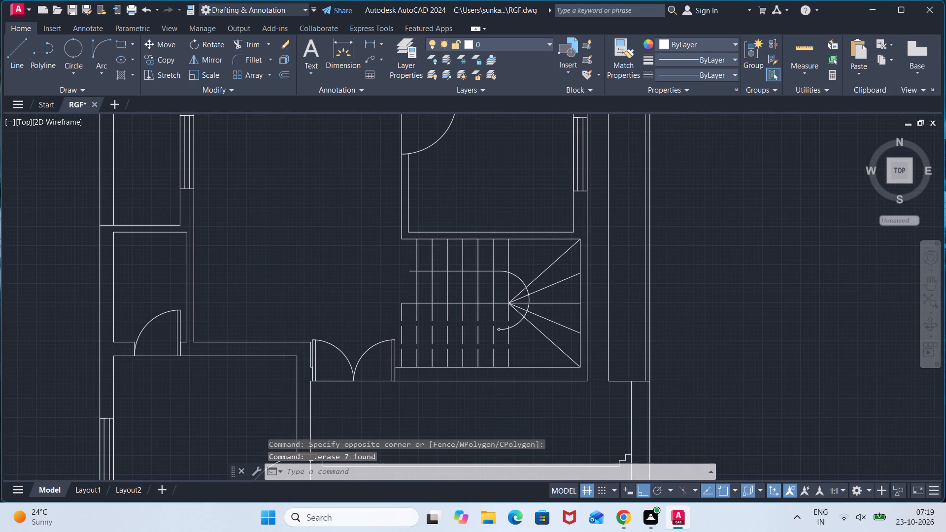
pyautogui.press('l')
pyautogui.press('Return')
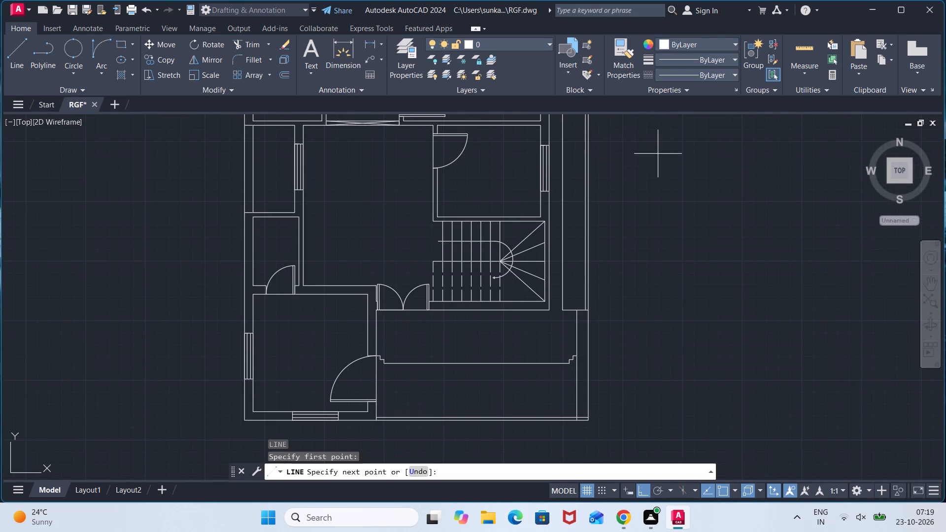
pyautogui.click(658, 154)
pyautogui.write('2\'6"')
pyautogui.press('Return')
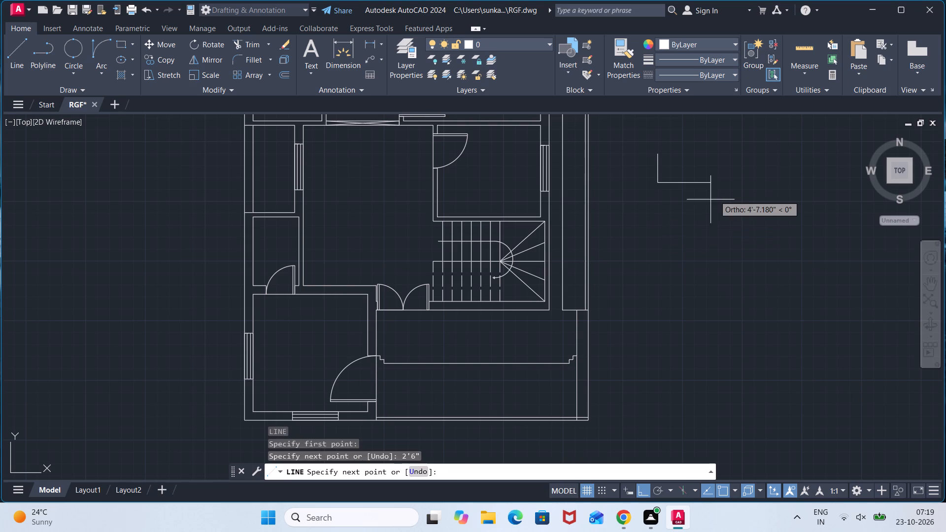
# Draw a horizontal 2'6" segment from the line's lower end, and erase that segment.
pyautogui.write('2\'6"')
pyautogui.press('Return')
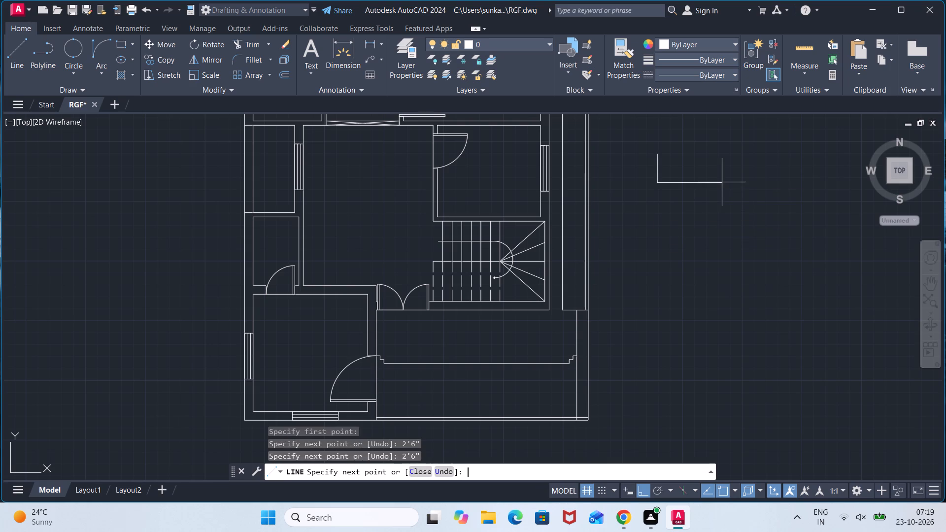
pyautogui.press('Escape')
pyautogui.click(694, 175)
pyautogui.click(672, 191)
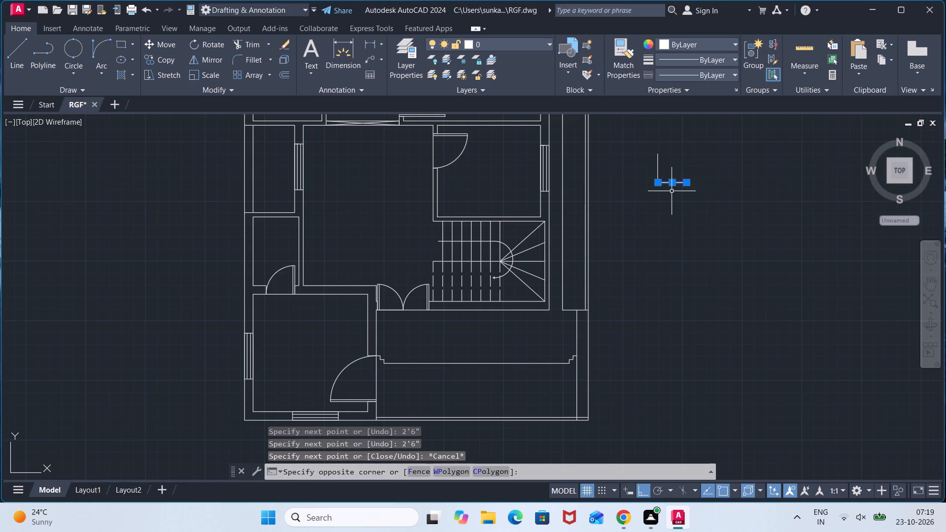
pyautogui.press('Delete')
# Complete the window outline from the line's lower end with a 9" base, a 2'6" parallel side and a closing top edge.
pyautogui.press('l')
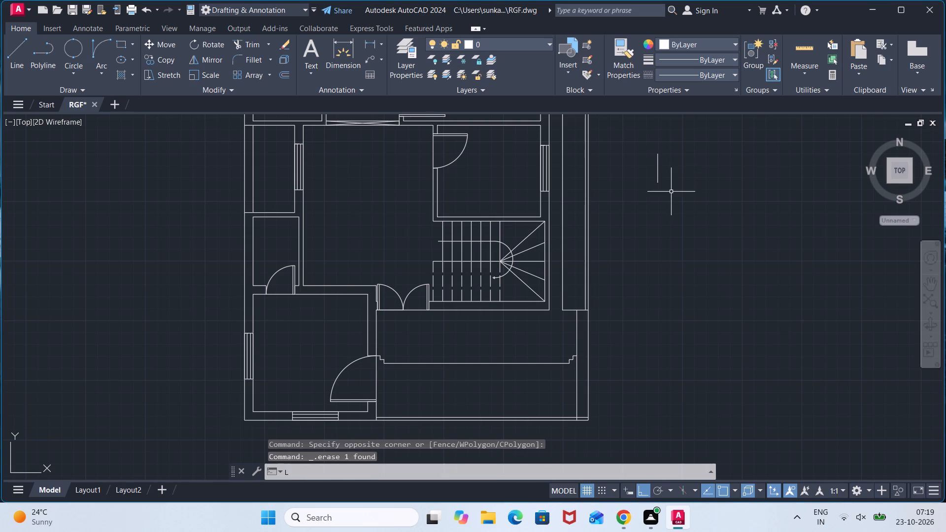
pyautogui.press('Return')
pyautogui.click(656, 185)
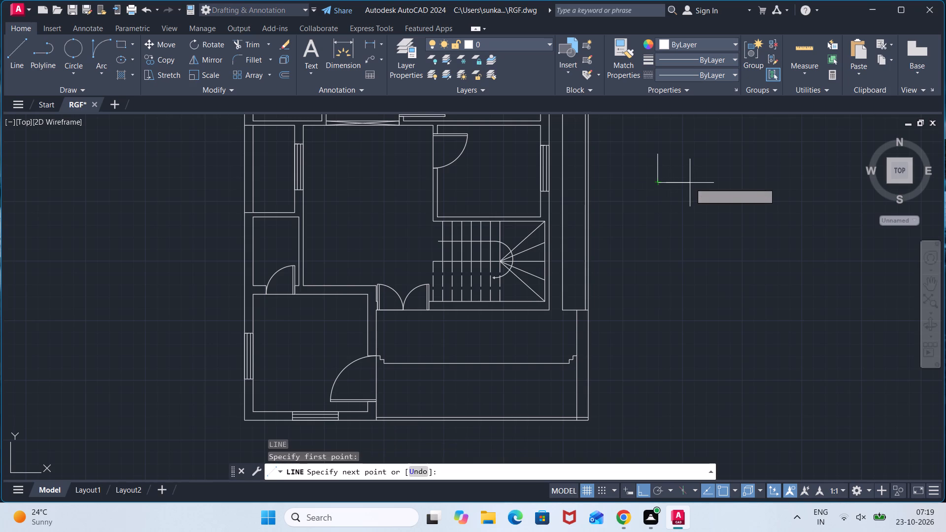
pyautogui.write('9"')
pyautogui.press('Return')
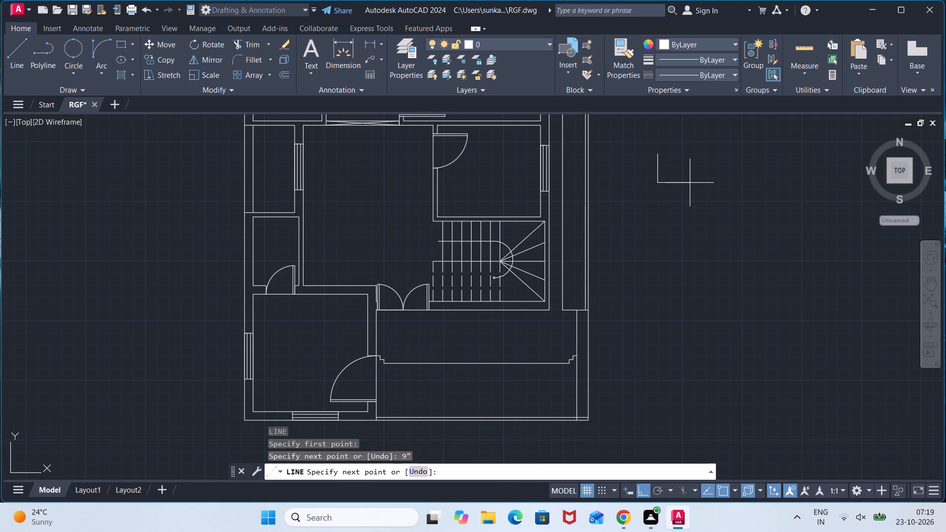
pyautogui.write('2\'6"')
pyautogui.press('Return')
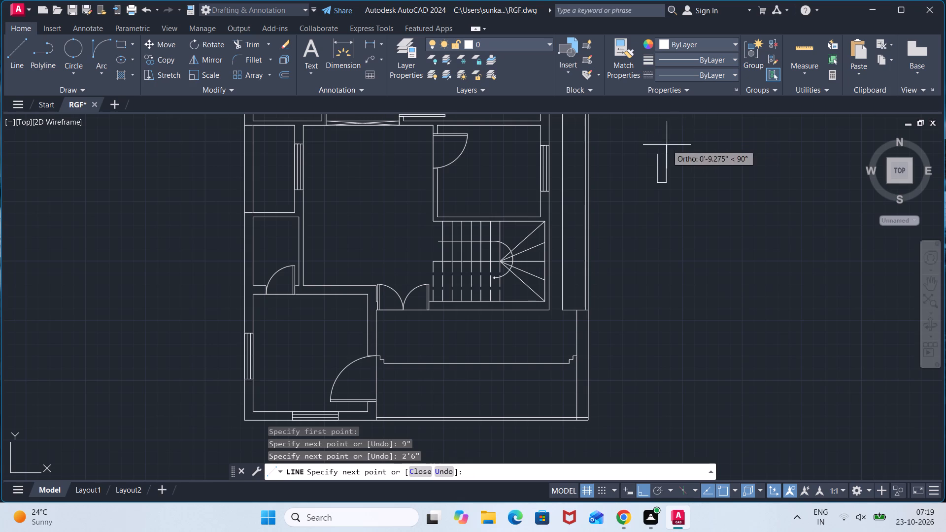
pyautogui.click(658, 151)
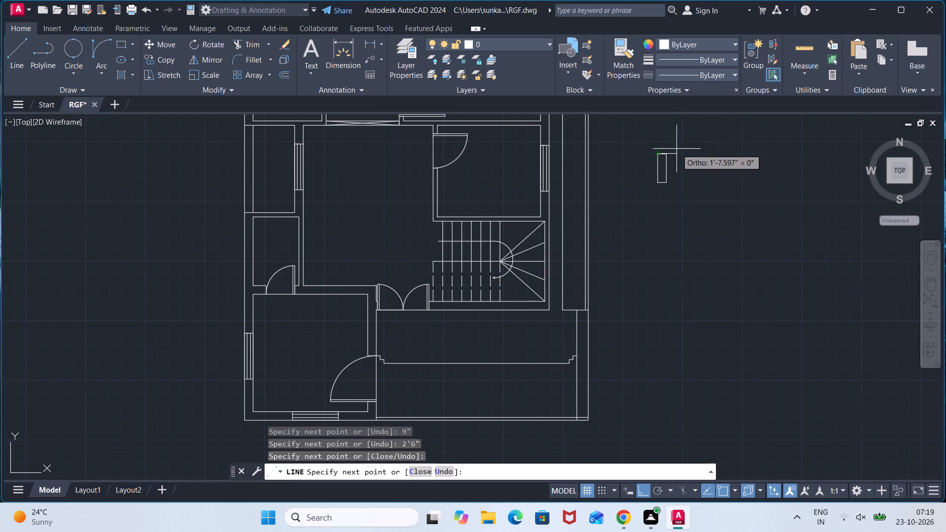
# Draw a vertical centre line in the window outline between the midpoints of its top and bottom edges.
pyautogui.scroll(3, 673, 149)
pyautogui.click(620, 169)
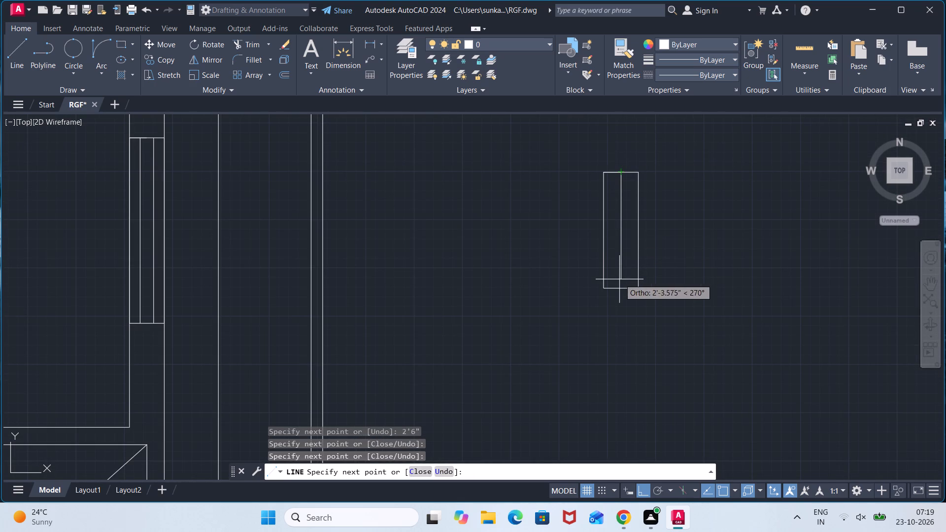
pyautogui.click(621, 289)
pyautogui.press('Escape')
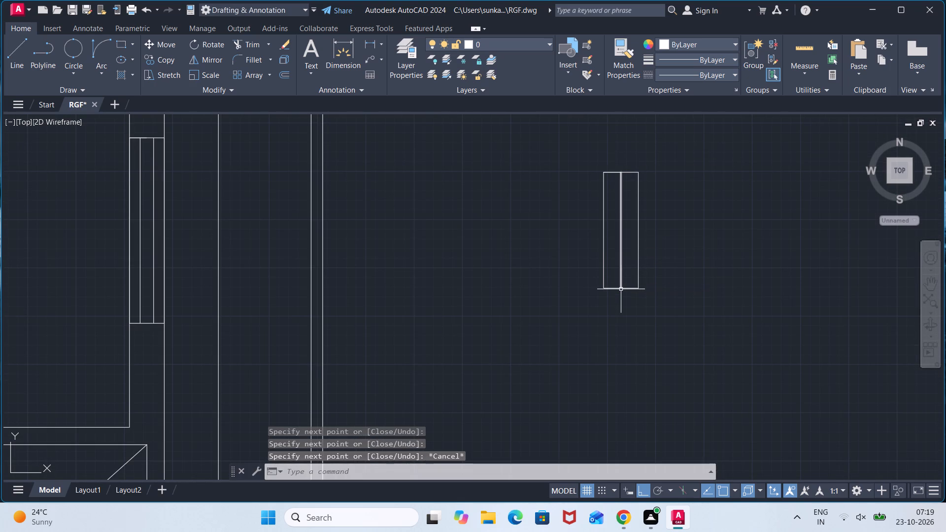
# Offset the centre line 1.75" to both sides to form the glazing lines, and erase the centre line.
pyautogui.press('o')
pyautogui.press('Return')
pyautogui.press('Return')
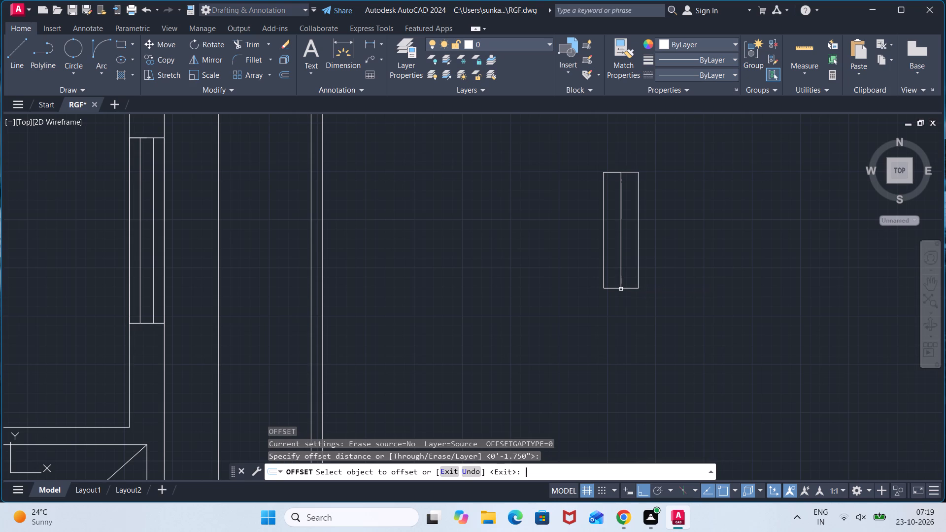
pyautogui.click(621, 269)
pyautogui.click(605, 267)
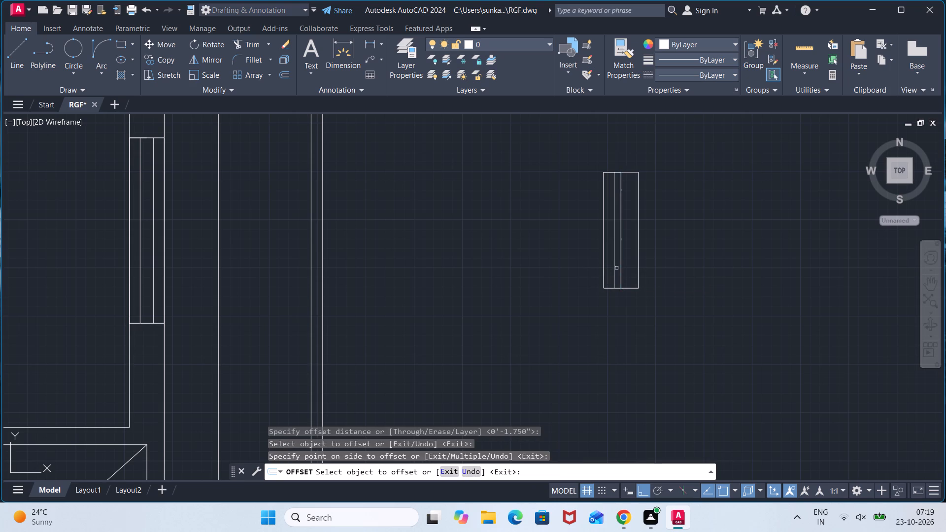
pyautogui.click(620, 269)
pyautogui.click(636, 267)
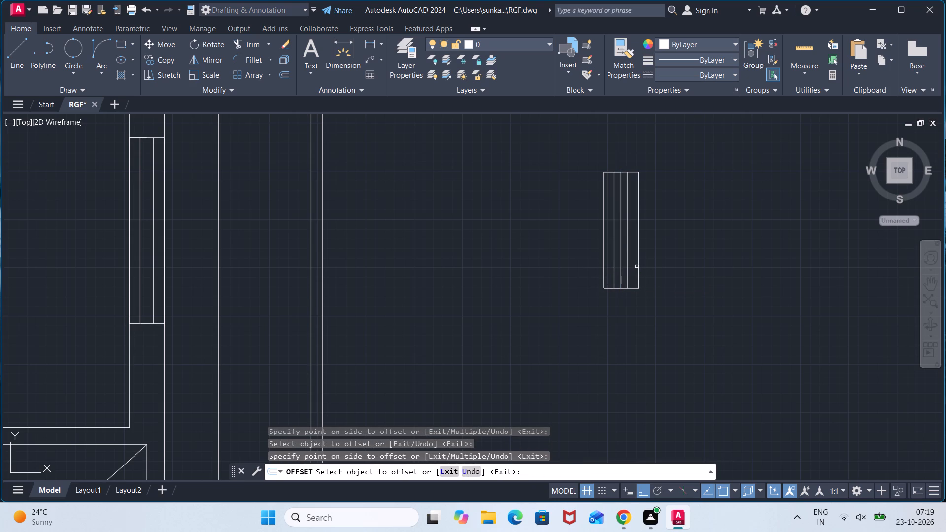
pyautogui.press('Escape')
pyautogui.click(623, 263)
pyautogui.click(617, 266)
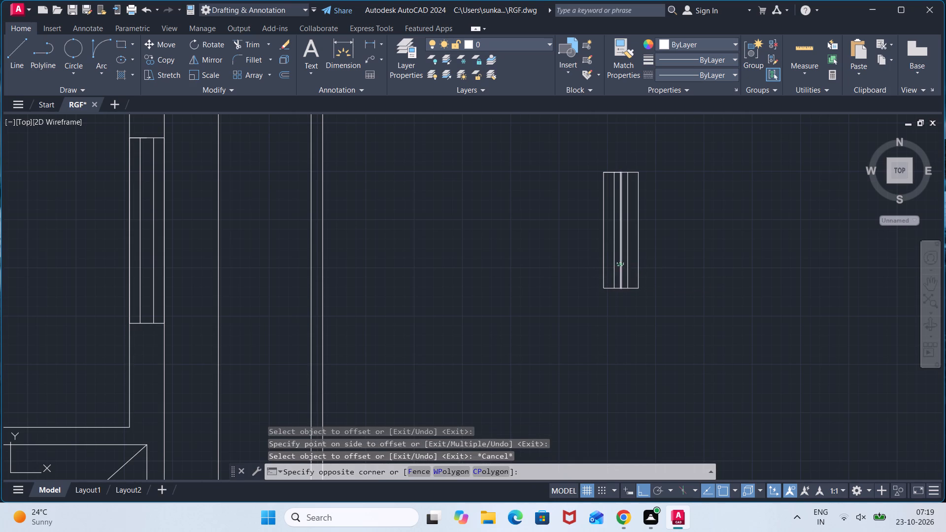
pyautogui.press('Delete')
# Move the 2'6" window symbol by its southwest corner into the west wall of the small room north of the southwest room.
pyautogui.click(670, 157)
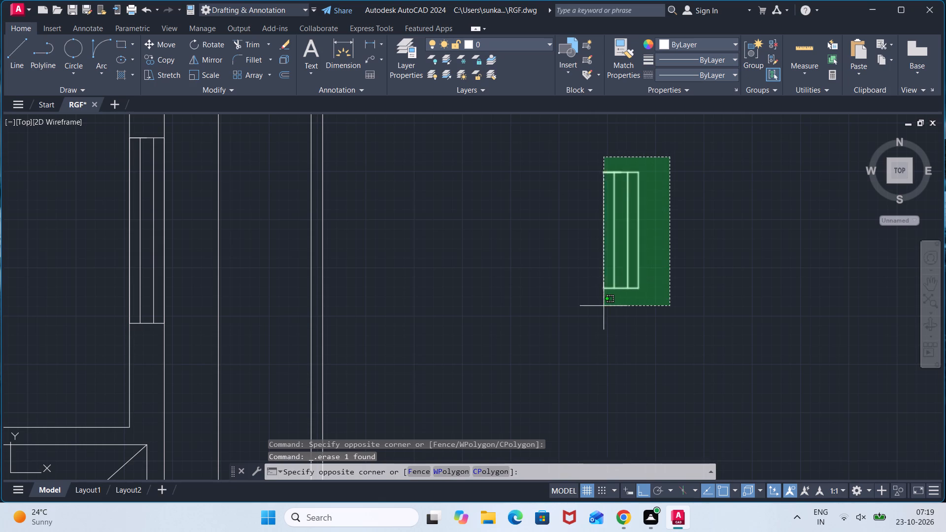
pyautogui.click(577, 312)
pyautogui.press('m')
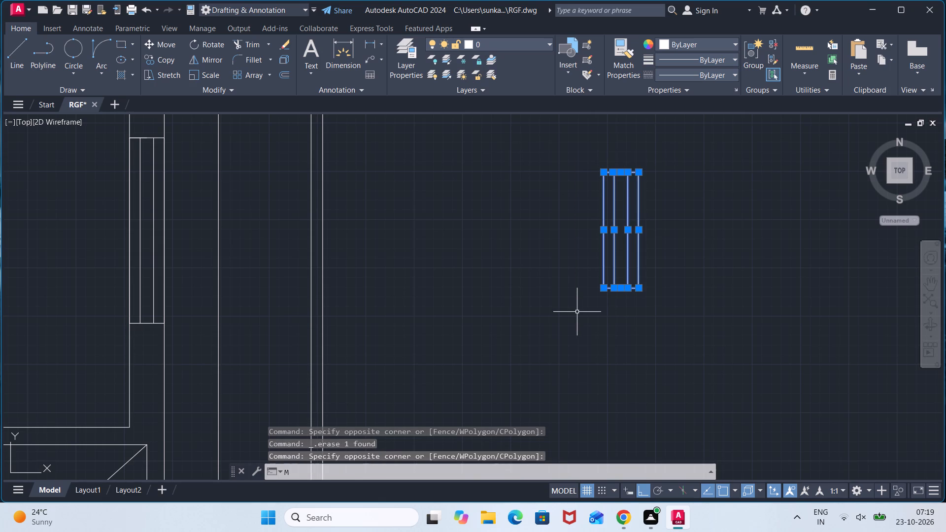
pyautogui.press('Return')
pyautogui.click(605, 287)
pyautogui.scroll(-1, 84, 337)
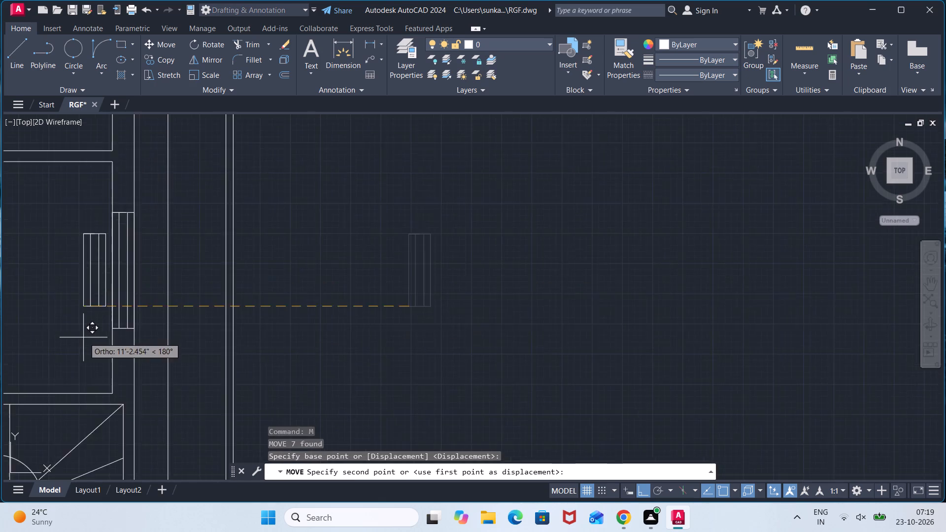
pyautogui.scroll(-2, 83, 337)
pyautogui.moveTo(58, 334); pyautogui.dragTo(300, 292, button='middle')
pyautogui.moveTo(154, 324); pyautogui.dragTo(265, 269, button='middle')
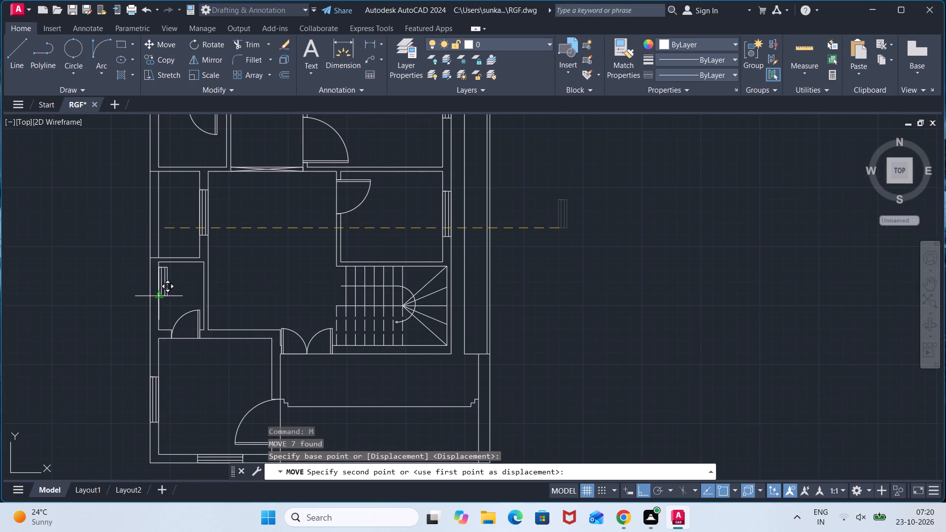
pyautogui.click(151, 310)
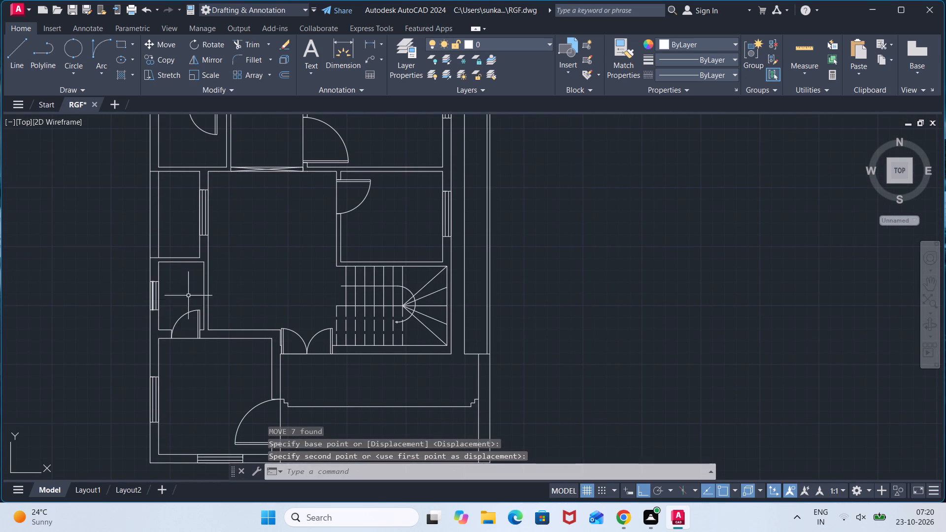
# Copy the 2'6" window by its northeast corner into the west wall of the small room directly south of the northwest room.
pyautogui.scroll(-2, 300, 273)
pyautogui.moveTo(300, 271); pyautogui.dragTo(290, 336, button='middle')
pyautogui.scroll(2, 228, 281)
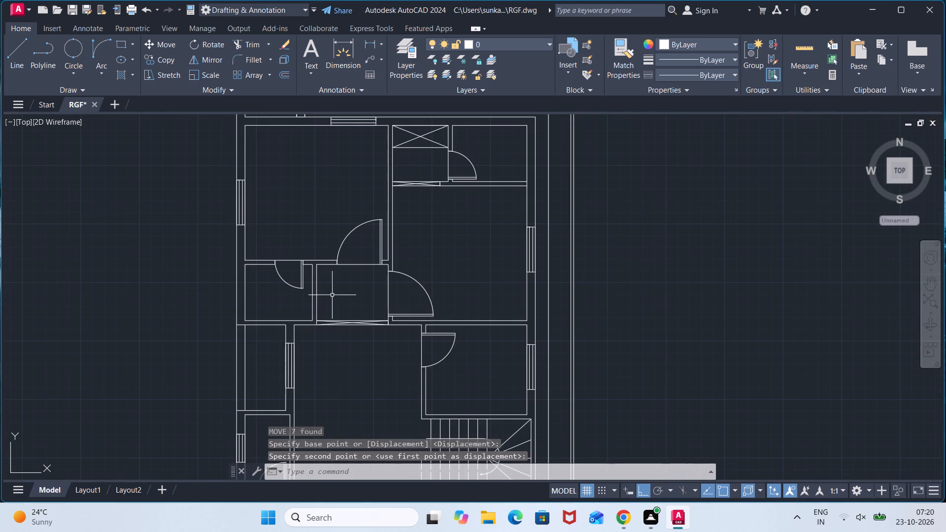
pyautogui.moveTo(363, 374); pyautogui.dragTo(399, 160, button='middle')
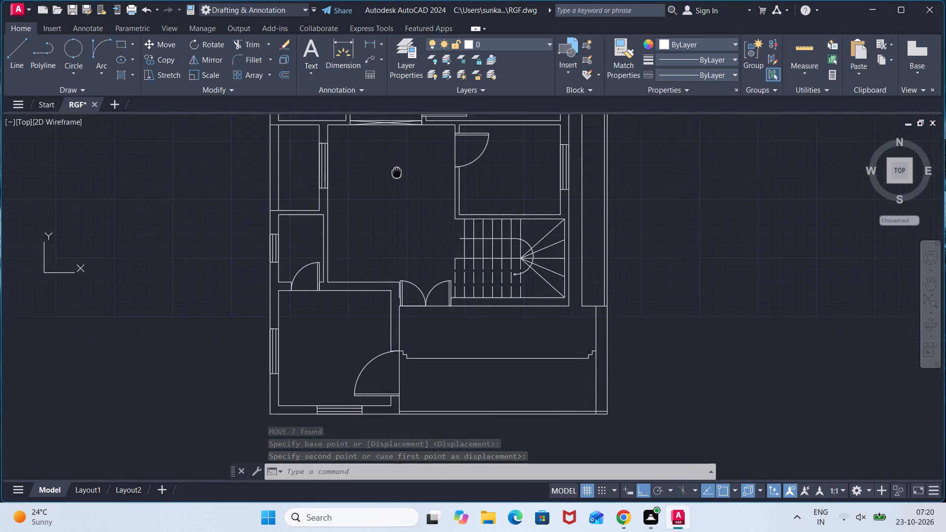
pyautogui.moveTo(399, 160); pyautogui.dragTo(397, 171, button='middle')
pyautogui.scroll(3, 281, 235)
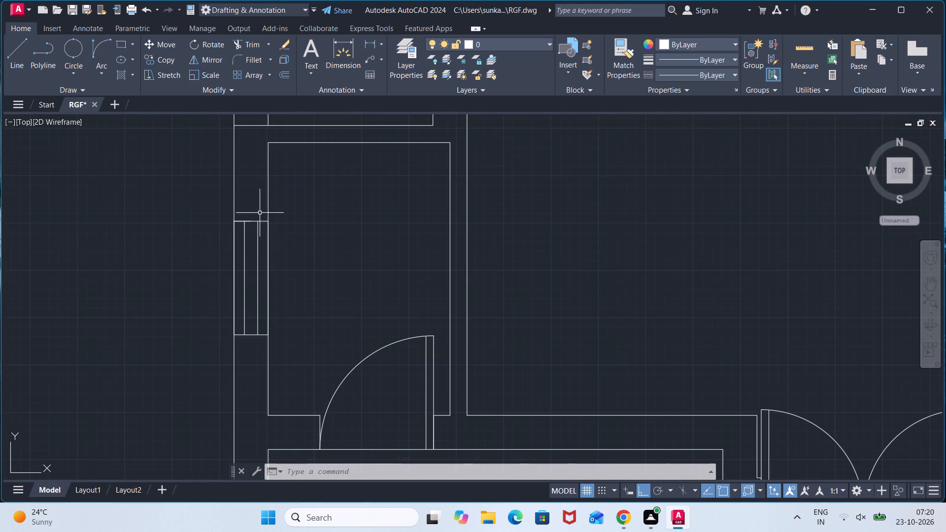
pyautogui.click(260, 212)
pyautogui.click(241, 268)
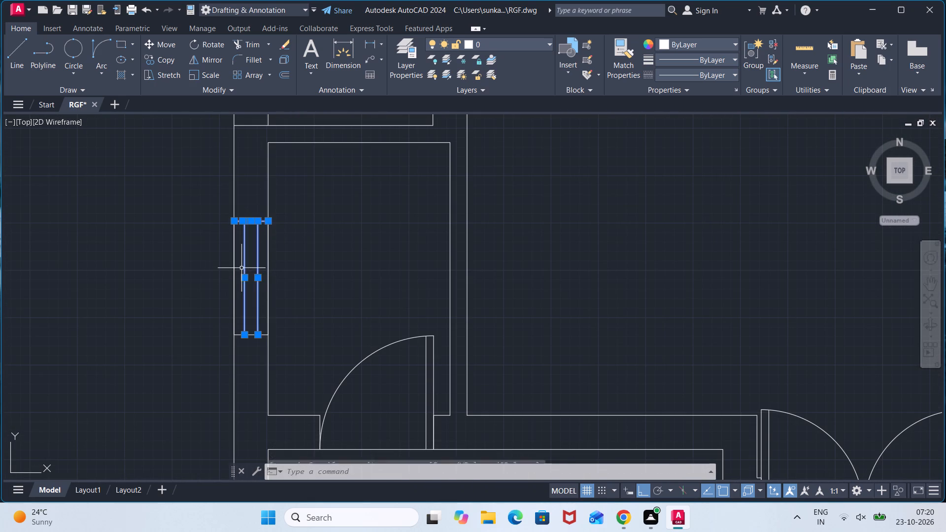
pyautogui.click(220, 208)
pyautogui.click(291, 347)
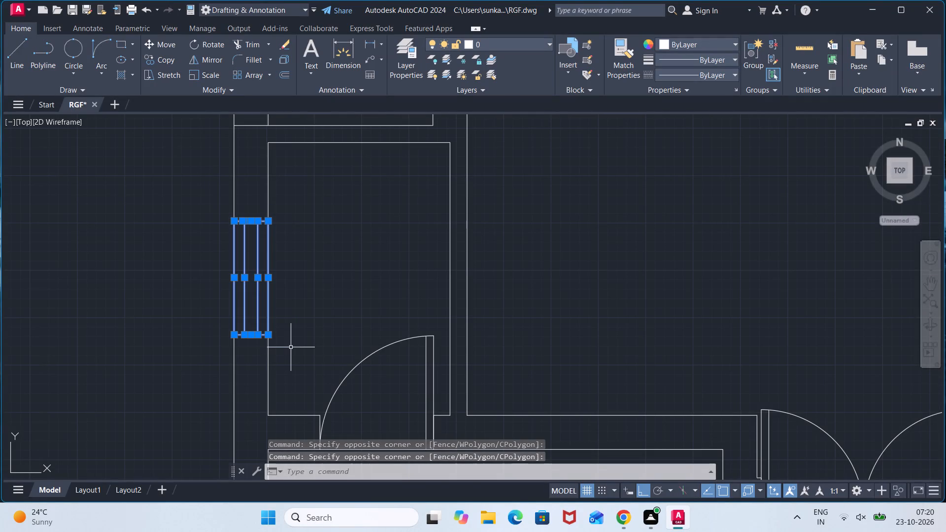
pyautogui.write('CO')
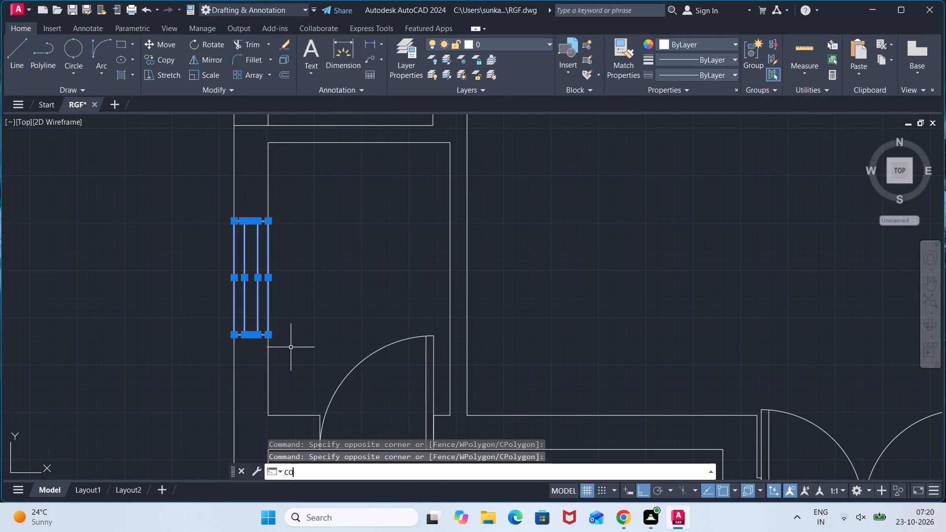
pyautogui.press('Return')
pyautogui.click(270, 223)
pyautogui.scroll(-2, 340, 223)
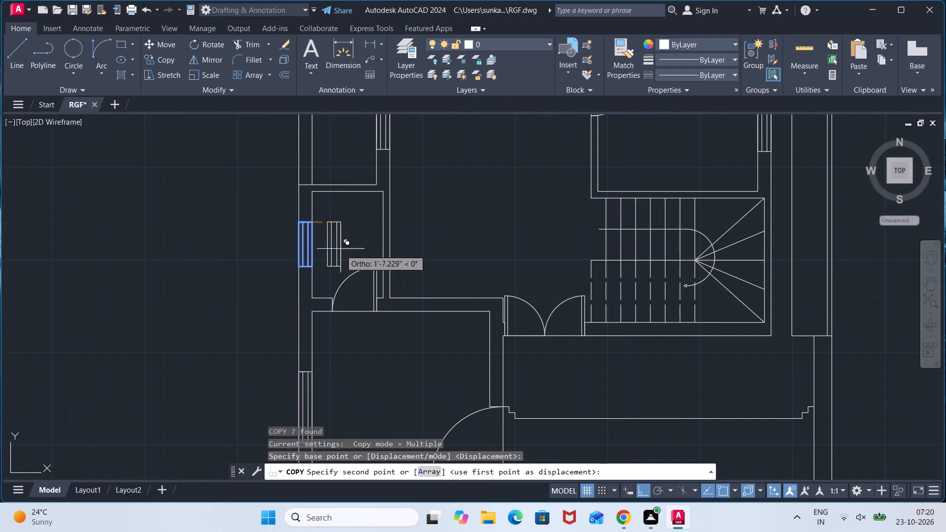
pyautogui.moveTo(346, 220); pyautogui.dragTo(349, 415, button='middle')
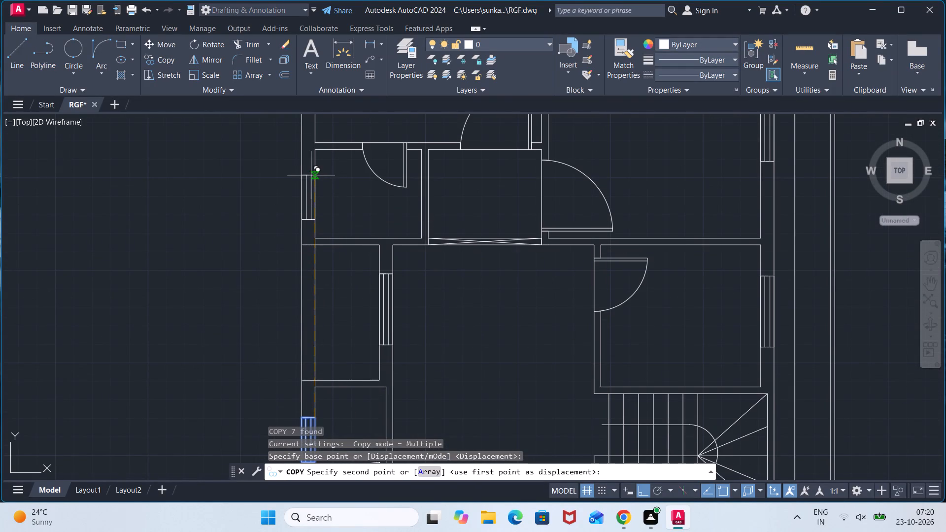
pyautogui.click(314, 168)
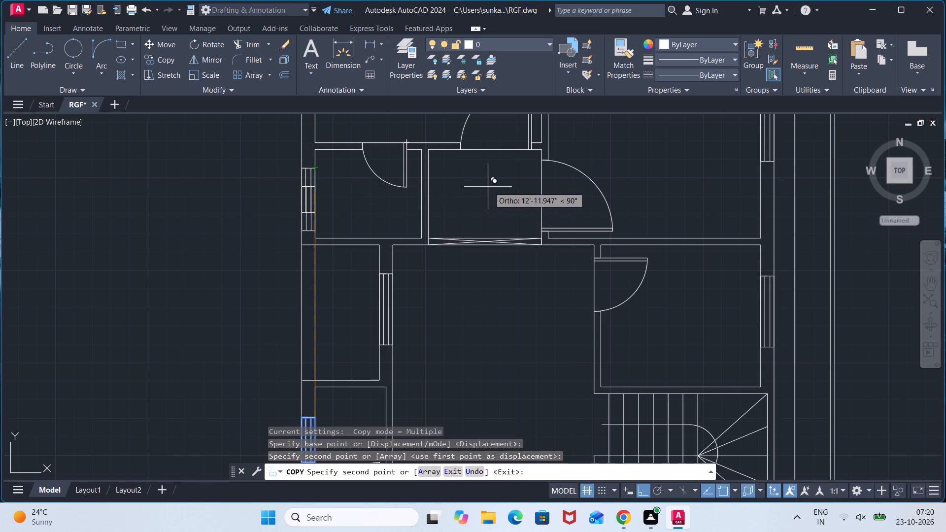
pyautogui.scroll(-3, 497, 185)
pyautogui.scroll(1, 497, 185)
pyautogui.press('`')
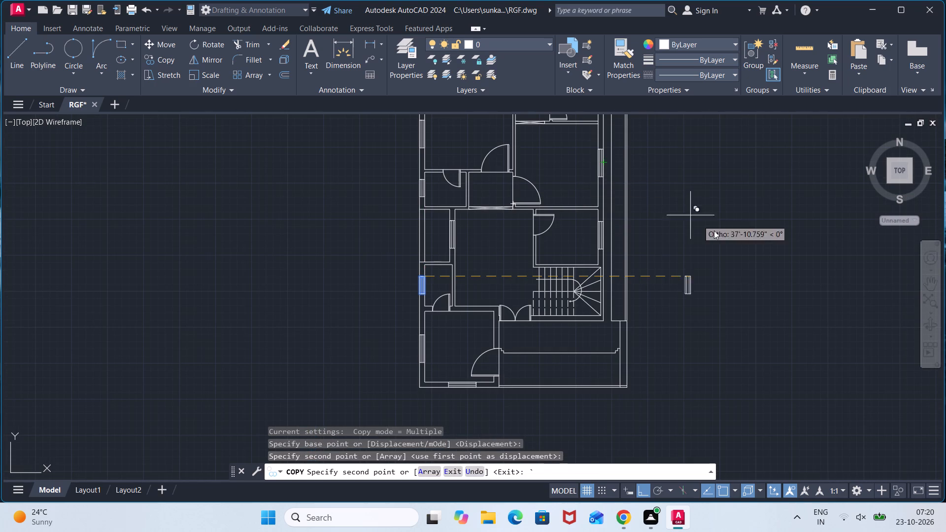
pyautogui.middleClick(790, 250)
pyautogui.press('`')
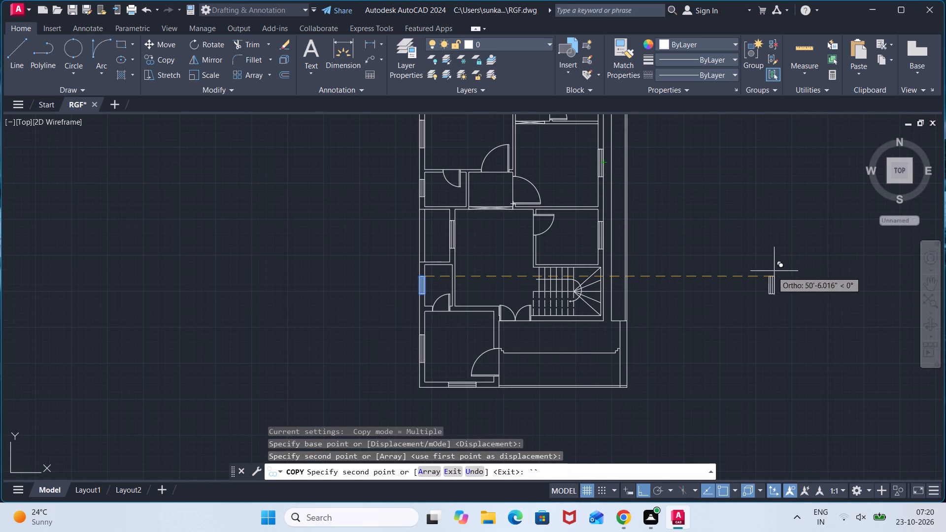
pyautogui.press('Escape')
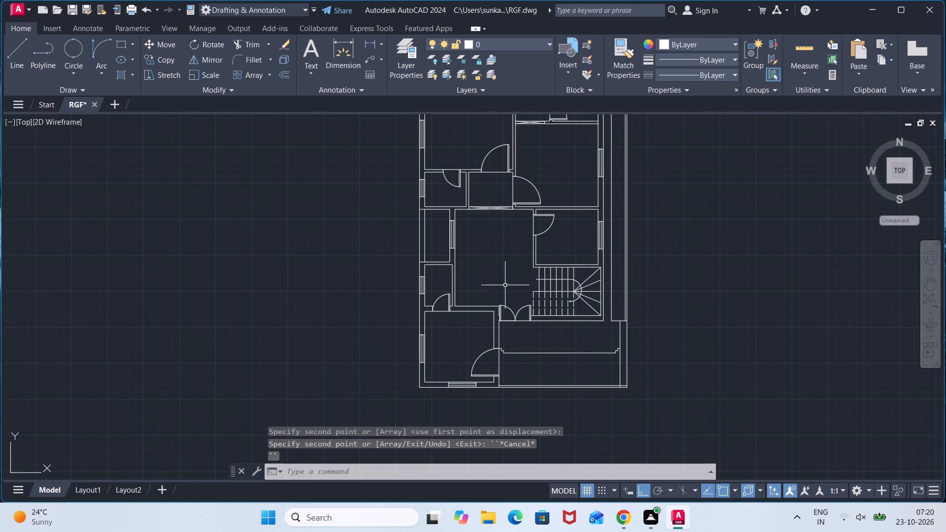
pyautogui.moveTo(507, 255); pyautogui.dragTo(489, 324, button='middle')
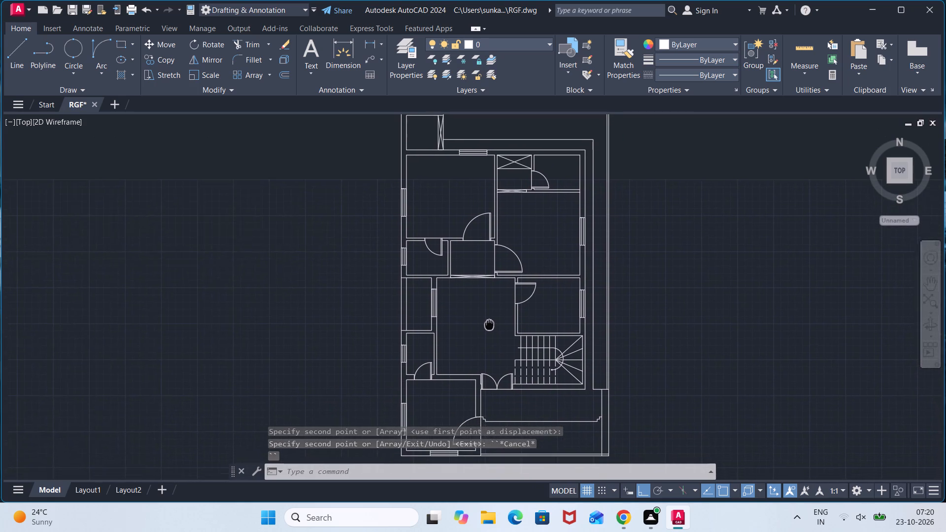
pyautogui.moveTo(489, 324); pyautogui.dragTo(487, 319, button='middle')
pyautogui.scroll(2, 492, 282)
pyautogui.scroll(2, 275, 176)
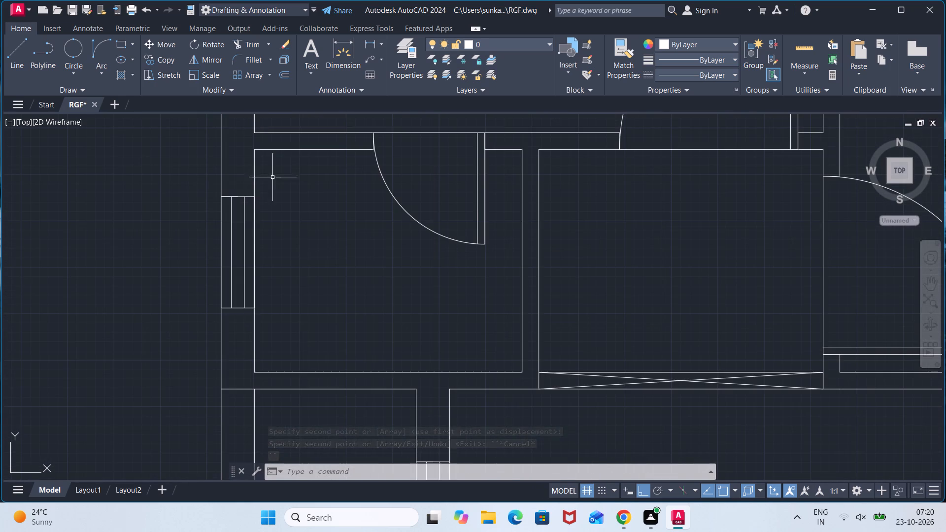
# Copy the 2'6" window by its southeast corner from the west wall to the empty space west of the plan.
pyautogui.moveTo(192, 186); pyautogui.dragTo(198, 193)
pyautogui.click(269, 332)
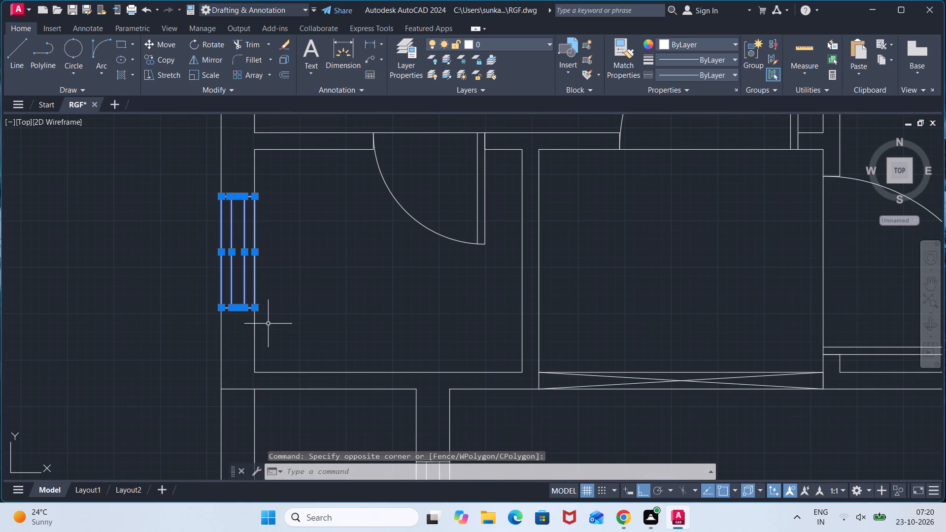
pyautogui.press('c')
pyautogui.press('o')
pyautogui.press('Return')
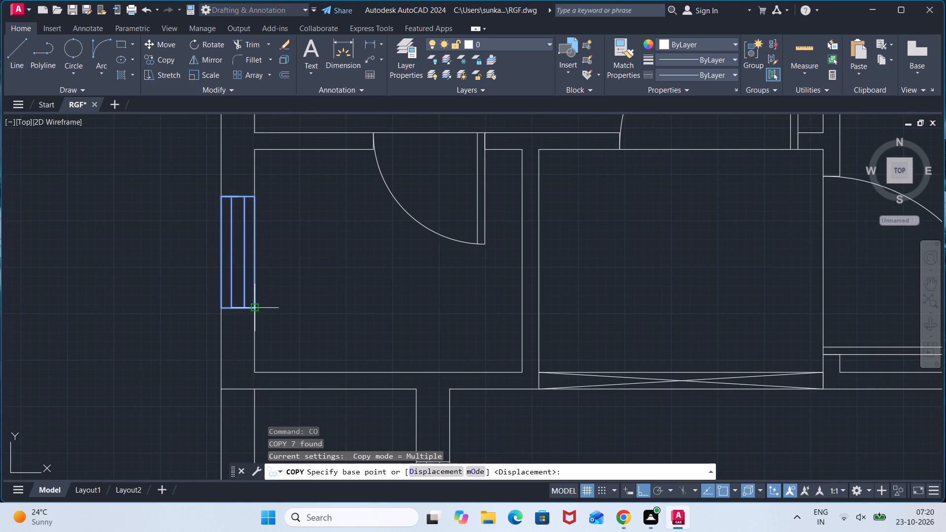
pyautogui.click(251, 311)
pyautogui.click(99, 306)
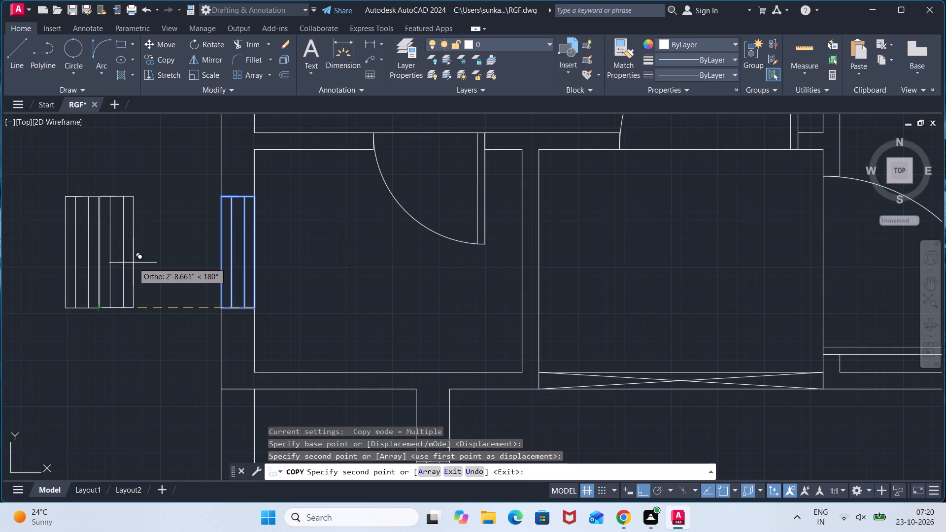
pyautogui.press('Escape')
# Rotate the loose 2'6" window copy 90° counterclockwise about its southwest corner so it lies horizontally.
pyautogui.scroll(-5, 411, 294)
pyautogui.moveTo(424, 305); pyautogui.dragTo(539, 286, button='middle')
pyautogui.scroll(2, 519, 286)
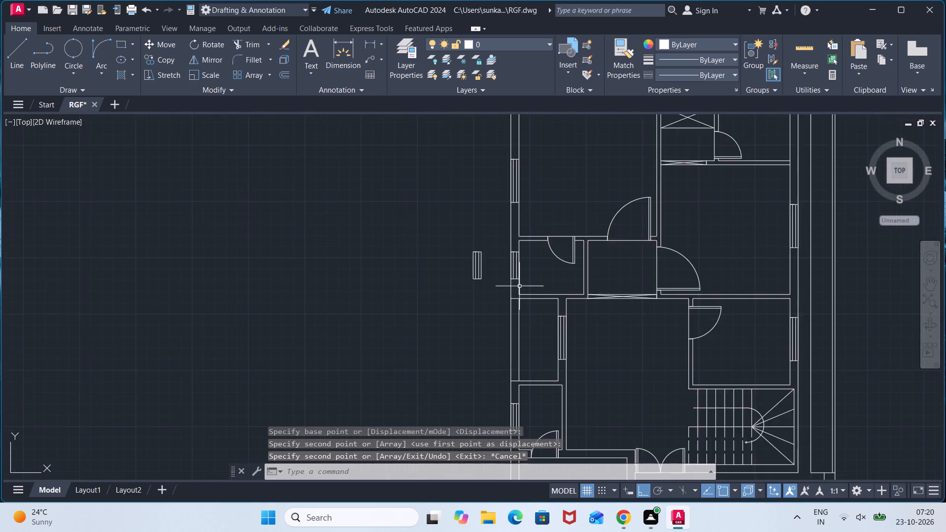
pyautogui.scroll(1, 519, 286)
pyautogui.click(467, 215)
pyautogui.click(406, 309)
pyautogui.write('RO')
pyautogui.press('Return')
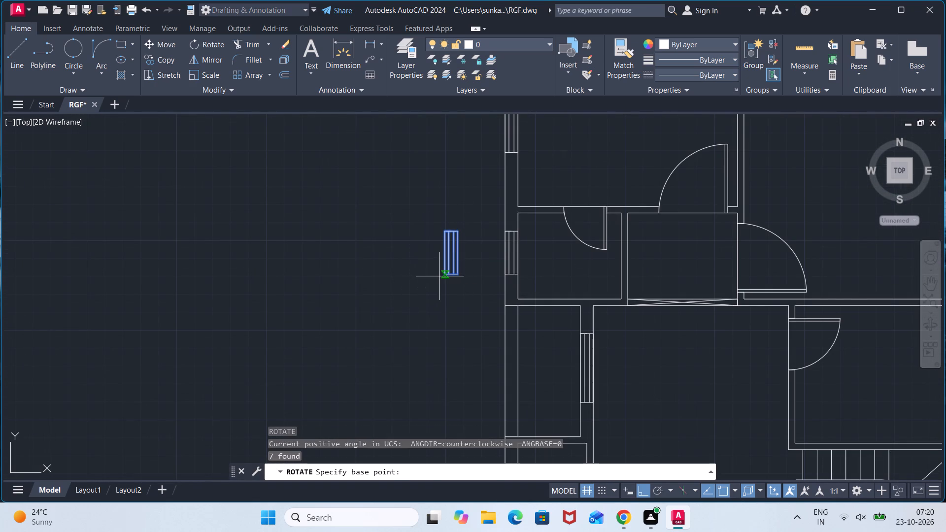
pyautogui.click(439, 276)
pyautogui.click(415, 220)
# Move the horizontal 2'6" window by its southeast corner into the north wall of the small northeast room.
pyautogui.click(467, 239)
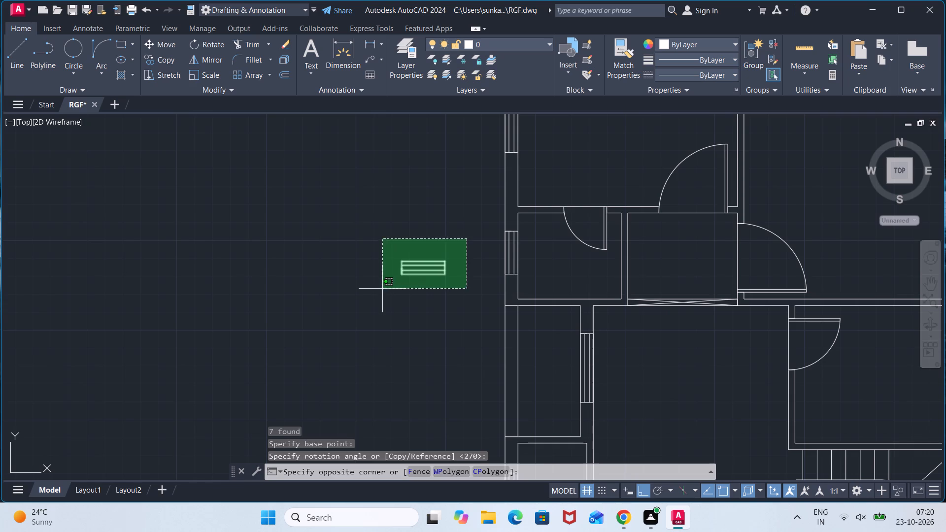
pyautogui.click(382, 289)
pyautogui.press('m')
pyautogui.press('Return')
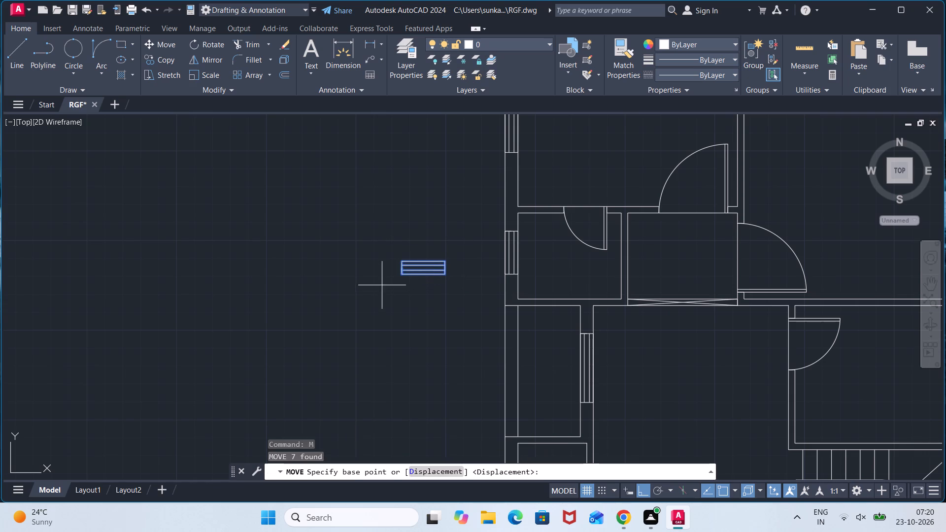
pyautogui.click(446, 279)
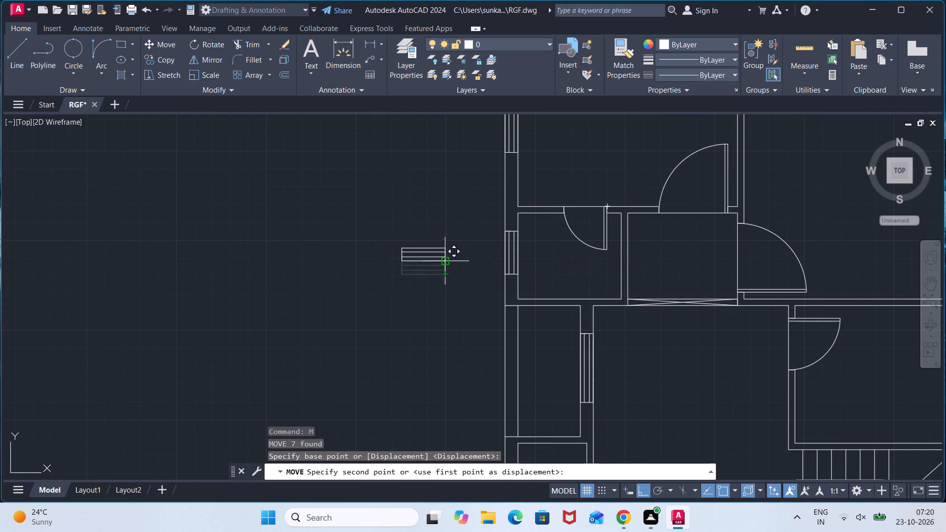
pyautogui.moveTo(795, 171); pyautogui.dragTo(142, 297, button='middle')
pyautogui.moveTo(220, 171); pyautogui.dragTo(251, 291, button='middle')
pyautogui.click(285, 243)
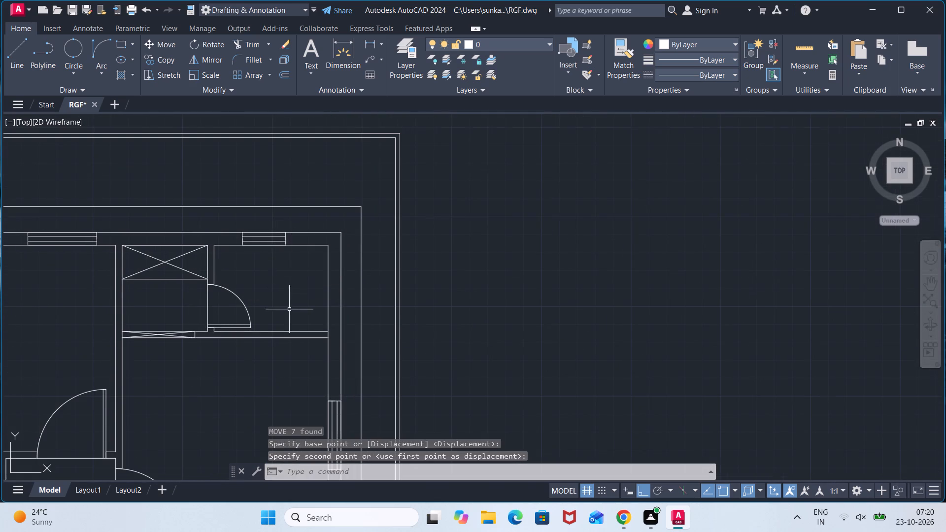
# Copy the horizontal 2'6" window by its southeast corner to two spots in the wall south of the staircase.
pyautogui.scroll(-2, 290, 312)
pyautogui.moveTo(270, 375); pyautogui.dragTo(307, 230, button='middle')
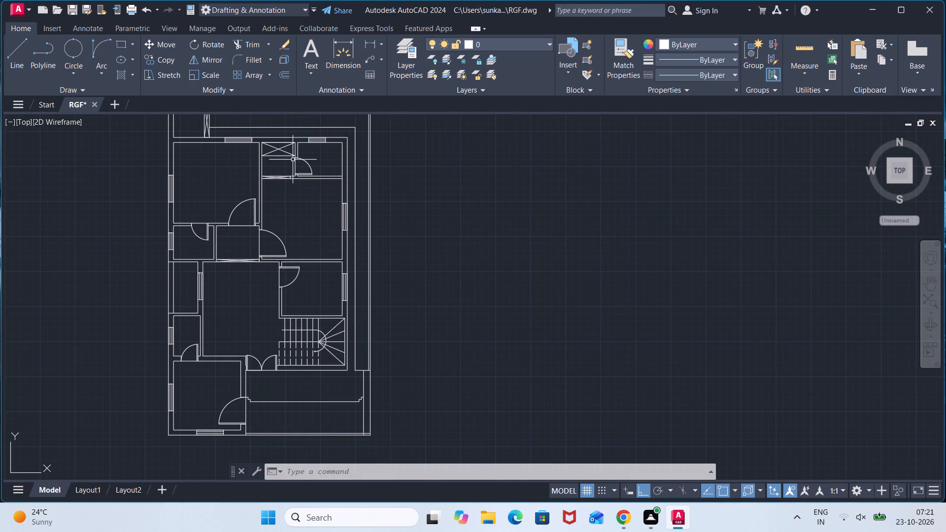
pyautogui.moveTo(309, 146); pyautogui.dragTo(318, 196, button='middle')
pyautogui.scroll(2, 318, 181)
pyautogui.click(300, 192)
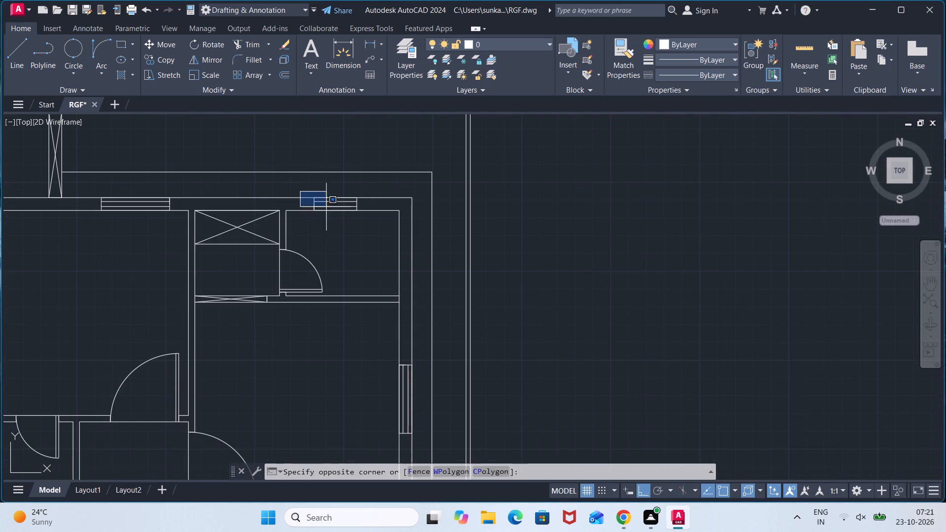
pyautogui.click(372, 232)
pyautogui.press('c')
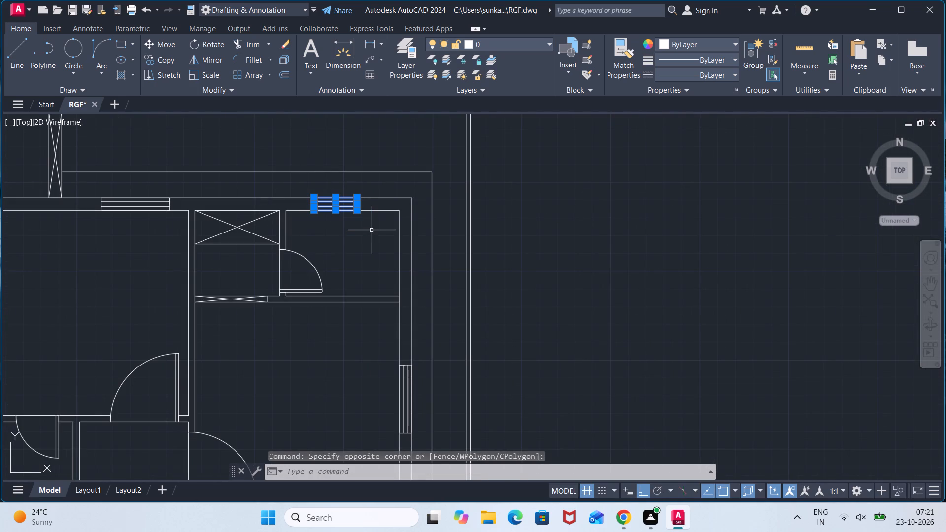
pyautogui.press('o')
pyautogui.press('Return')
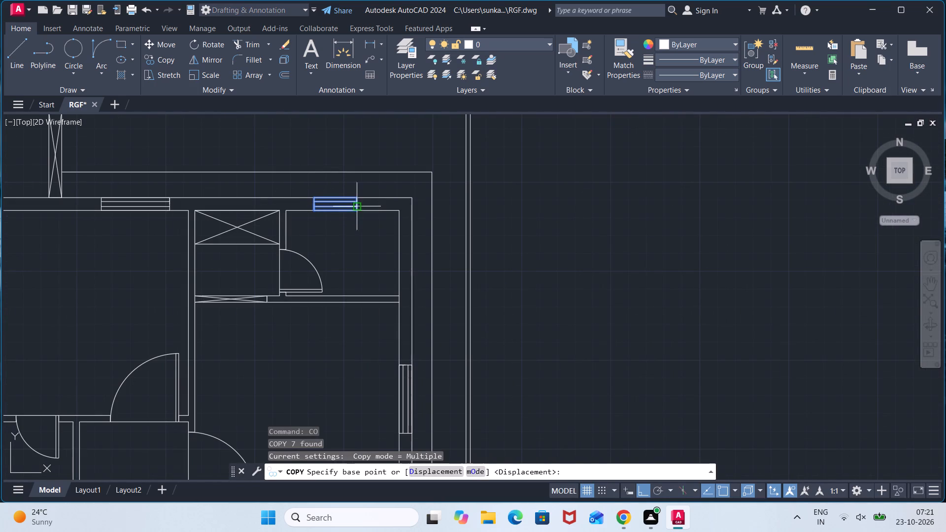
pyautogui.click(358, 211)
pyautogui.scroll(-1, 356, 287)
pyautogui.moveTo(349, 356); pyautogui.dragTo(362, 122, button='middle')
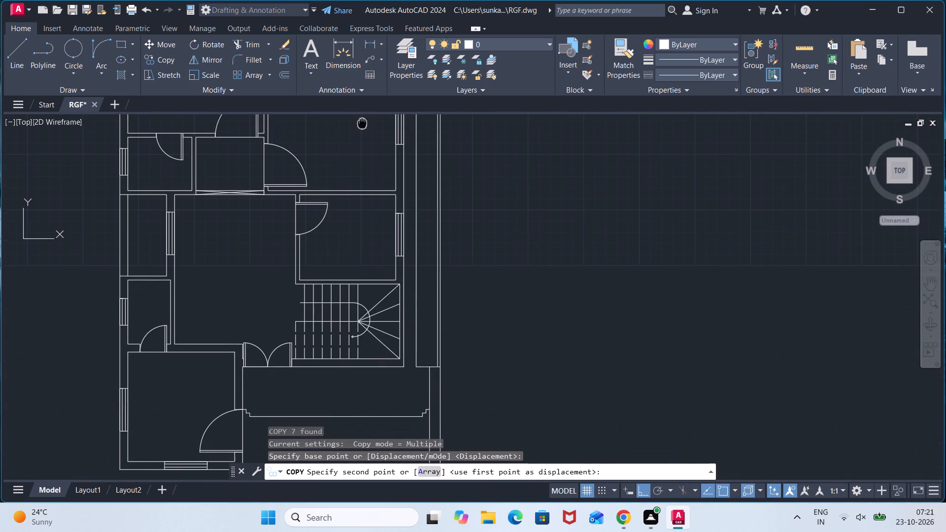
pyautogui.scroll(2, 321, 367)
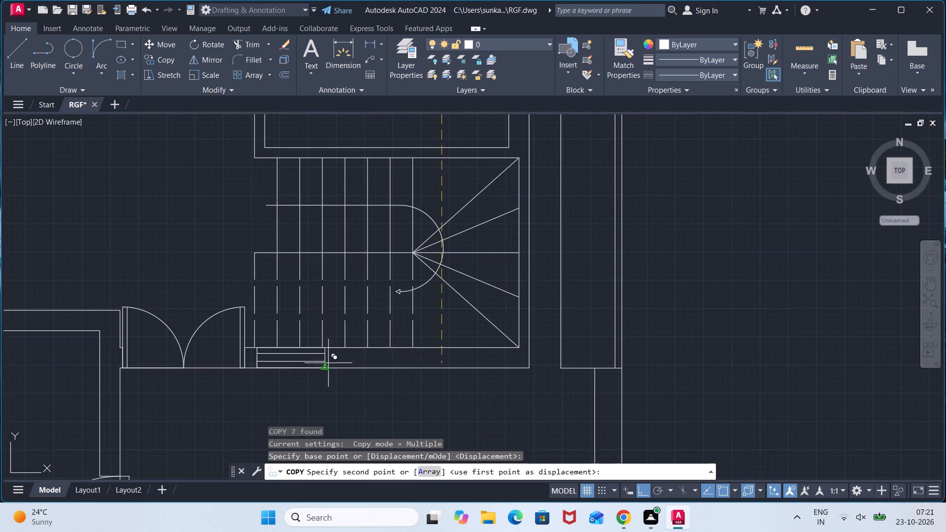
pyautogui.click(335, 368)
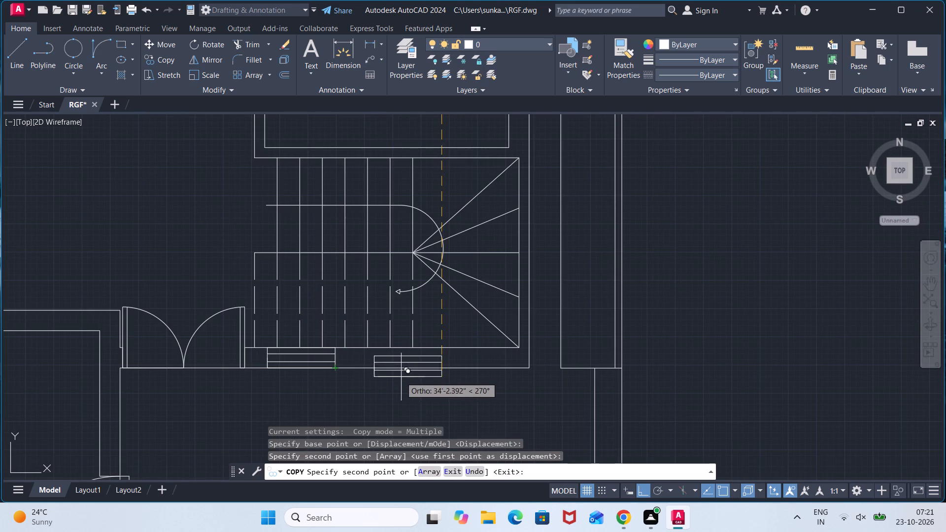
pyautogui.click(438, 371)
pyautogui.press('Escape')
# Open the recent drawing All blocks and items.dwg and dismiss the missing SHX files dialog.
pyautogui.scroll(-1, 524, 321)
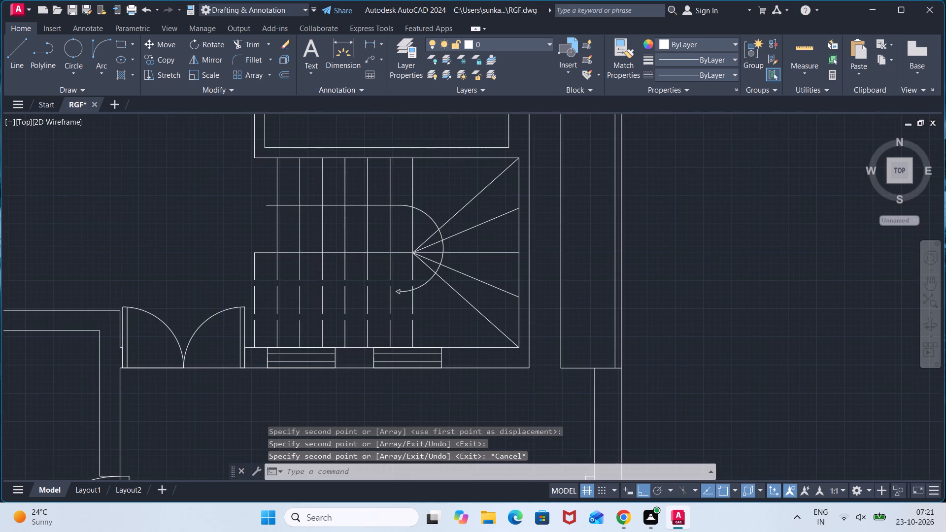
pyautogui.scroll(-1, 524, 321)
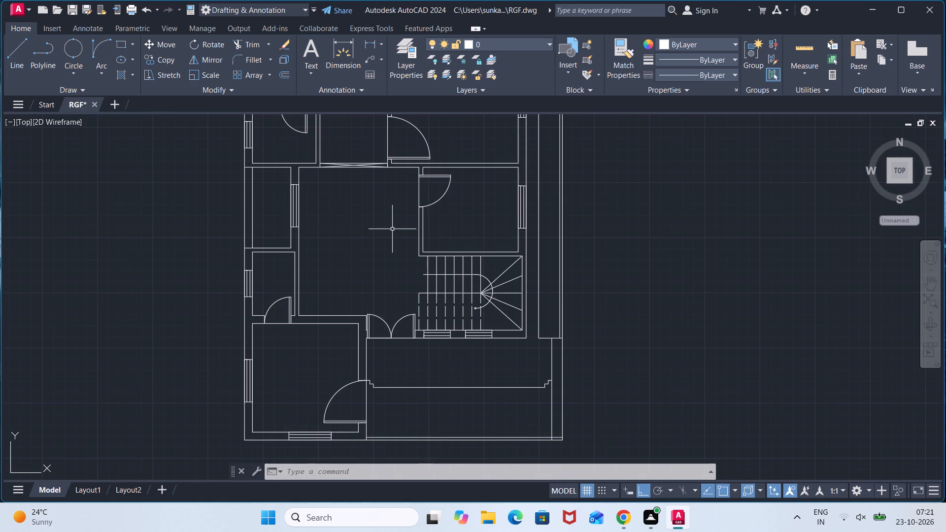
pyautogui.scroll(-2, 411, 257)
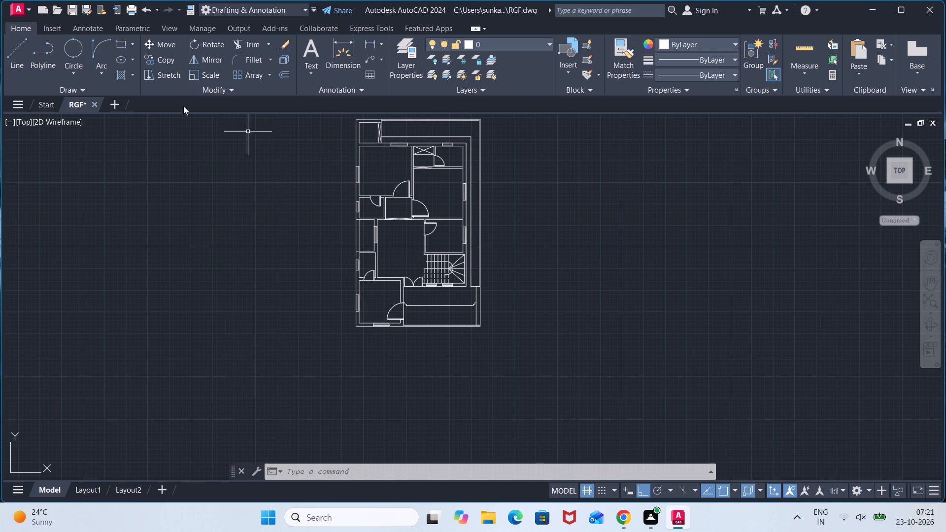
pyautogui.click(25, 16)
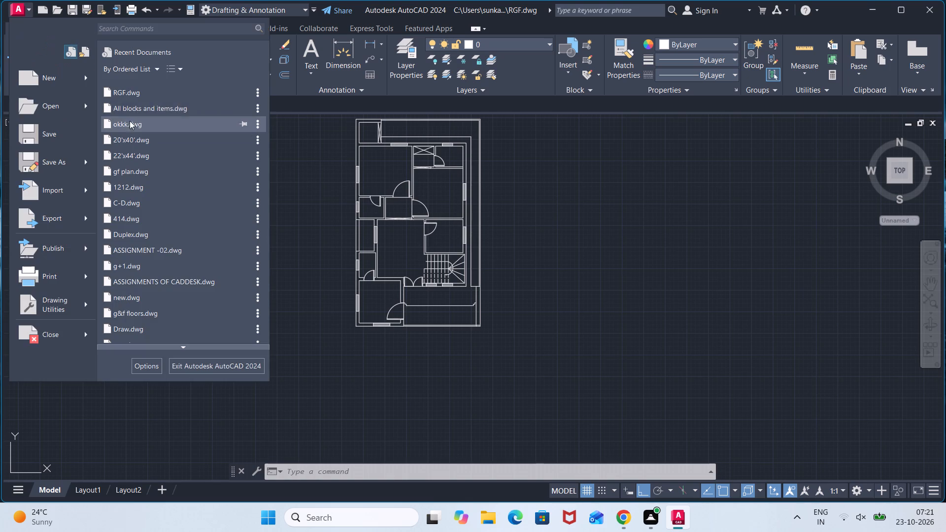
pyautogui.click(136, 109)
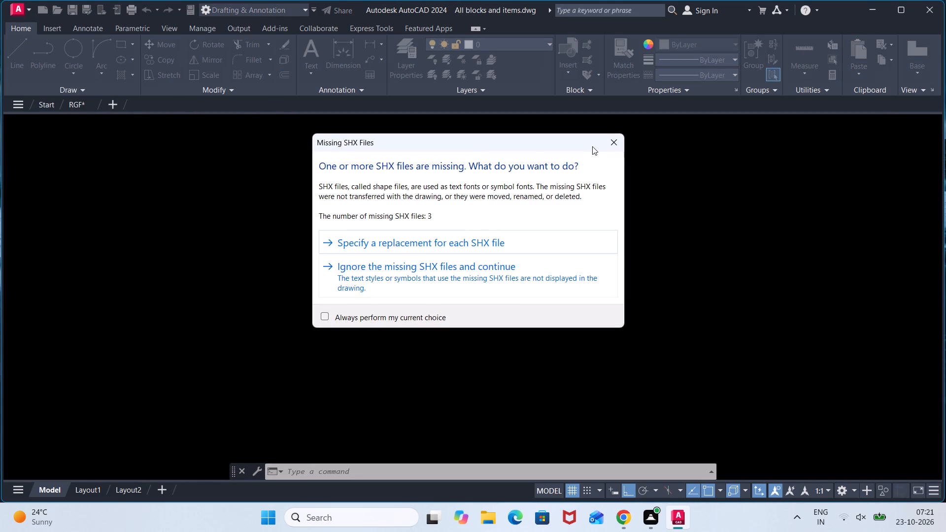
pyautogui.click(612, 138)
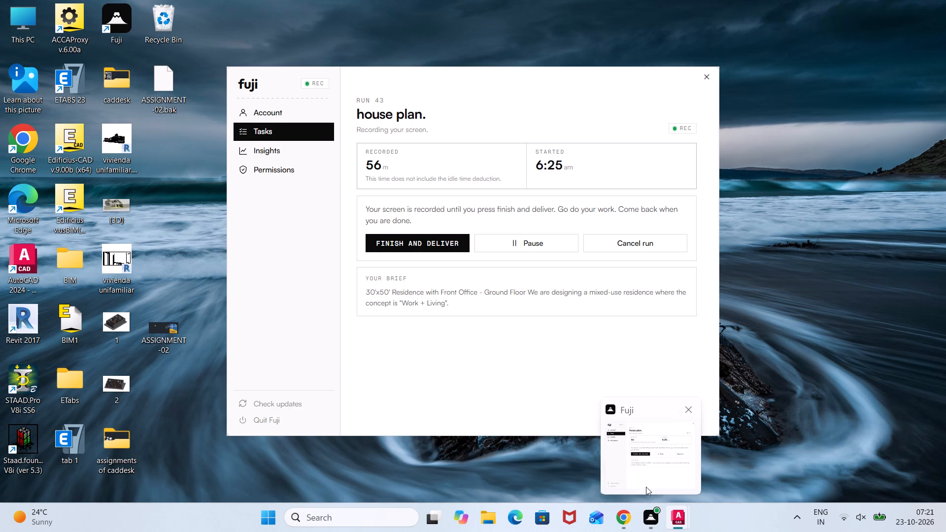
# Find the striped double bed with two bedside tables and two loose pillows, and copy it to the clipboard.
pyautogui.scroll(-1, 366, 247)
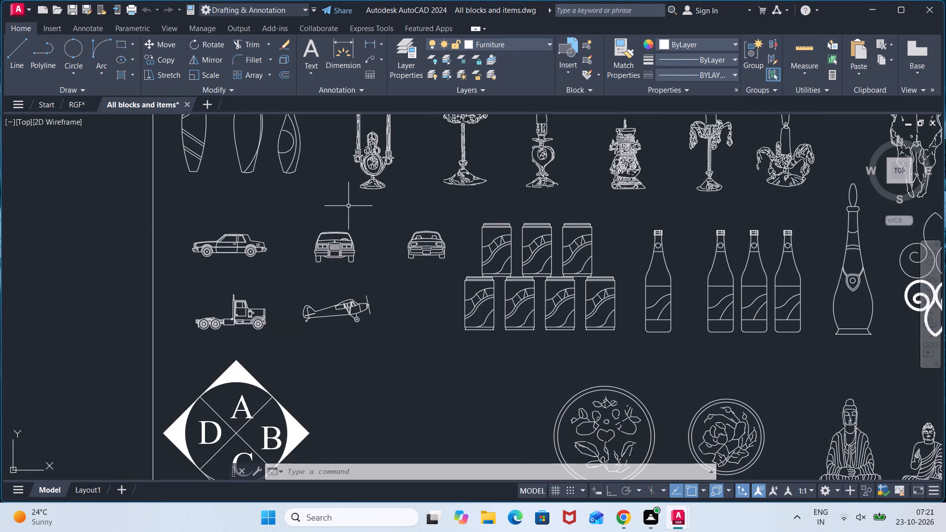
pyautogui.scroll(-3, 438, 258)
pyautogui.moveTo(521, 287); pyautogui.dragTo(178, 70, button='middle')
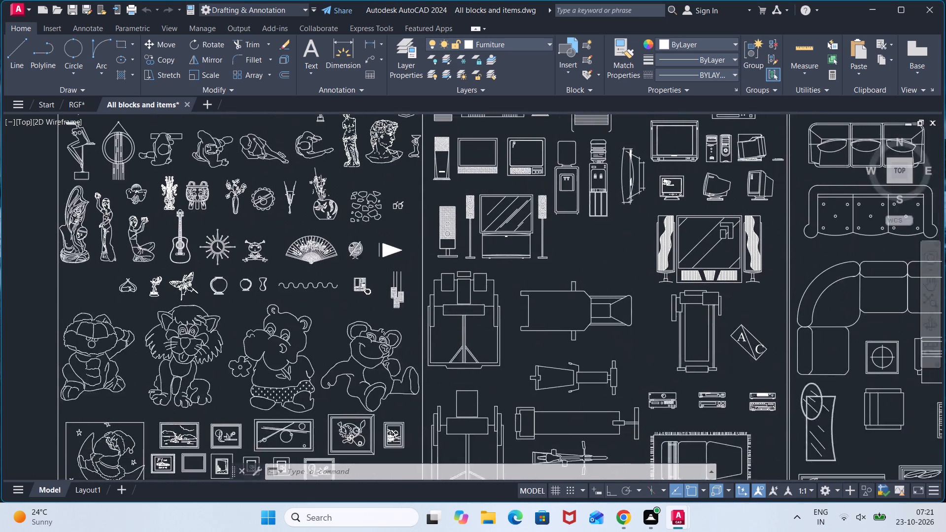
pyautogui.moveTo(178, 70); pyautogui.dragTo(37, 37, button='middle')
pyautogui.moveTo(442, 227); pyautogui.dragTo(309, 6, button='middle')
pyautogui.moveTo(540, 295); pyautogui.dragTo(327, 57, button='middle')
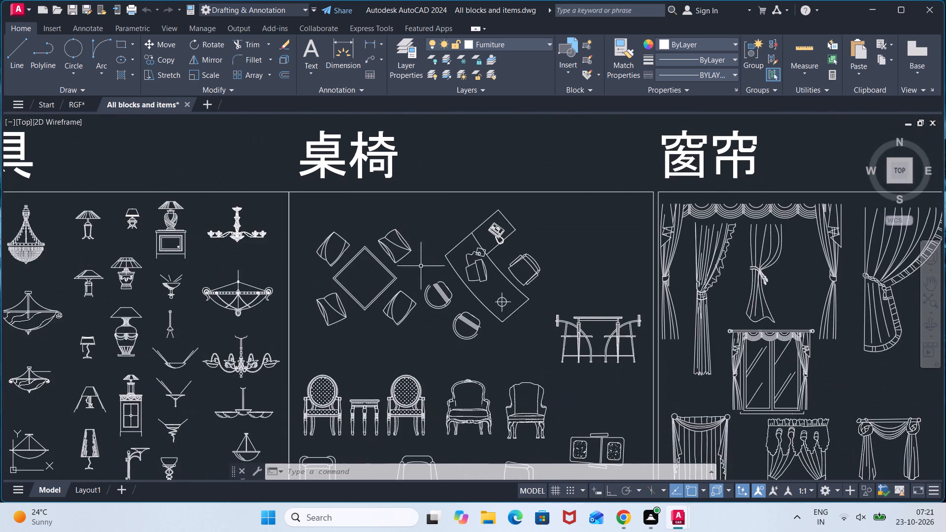
pyautogui.moveTo(439, 276); pyautogui.dragTo(223, 80, button='middle')
pyautogui.moveTo(345, 204); pyautogui.dragTo(169, 87, button='middle')
pyautogui.scroll(-1, 413, 316)
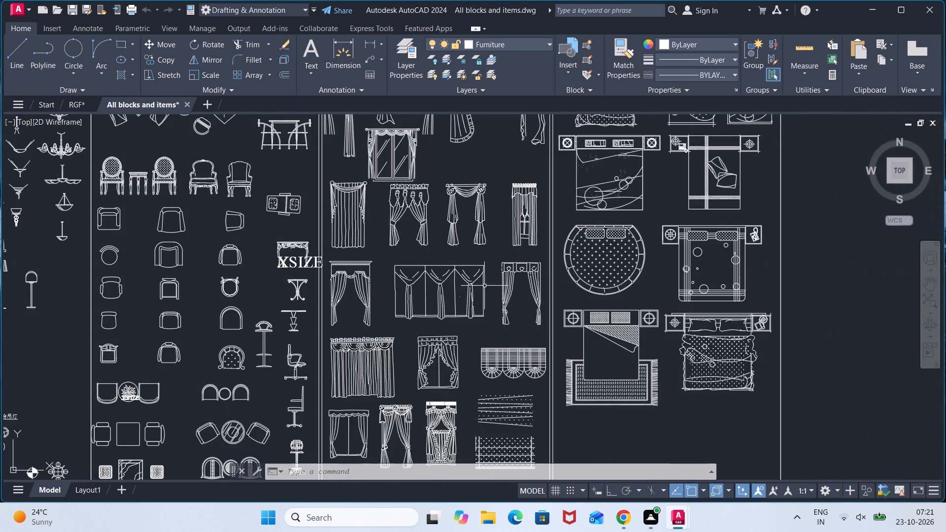
pyautogui.moveTo(502, 277); pyautogui.dragTo(114, 275, button='middle')
pyautogui.moveTo(365, 186); pyautogui.dragTo(362, 248, button='middle')
pyautogui.scroll(2, 373, 189)
pyautogui.click(373, 192)
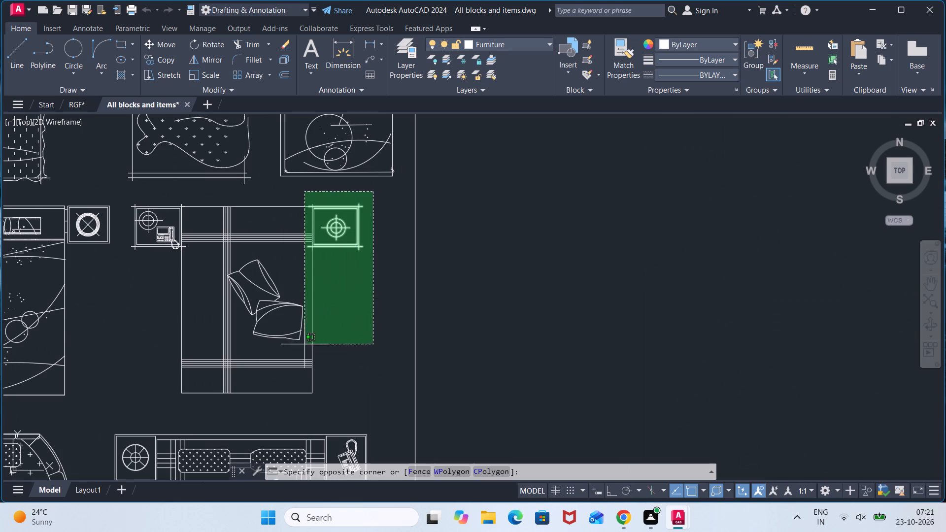
pyautogui.click(130, 394)
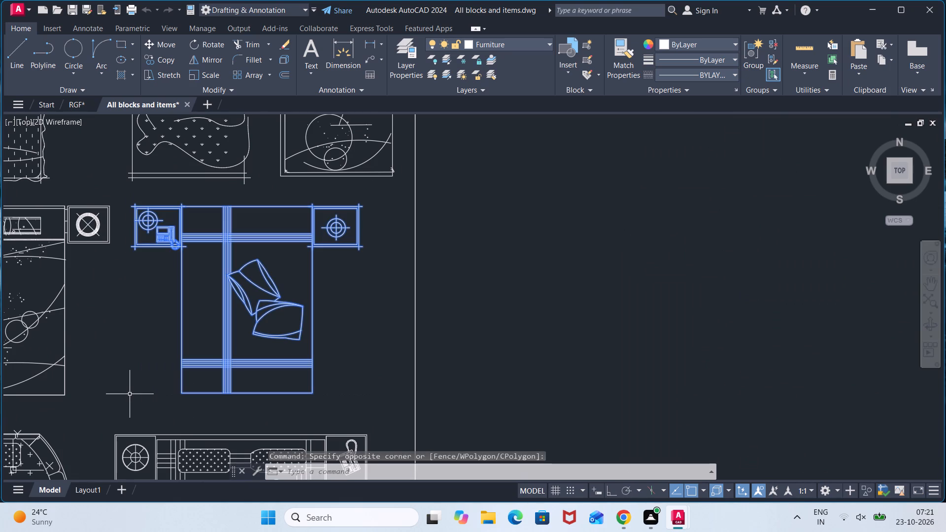
pyautogui.hotkey('ctrl', 'c')
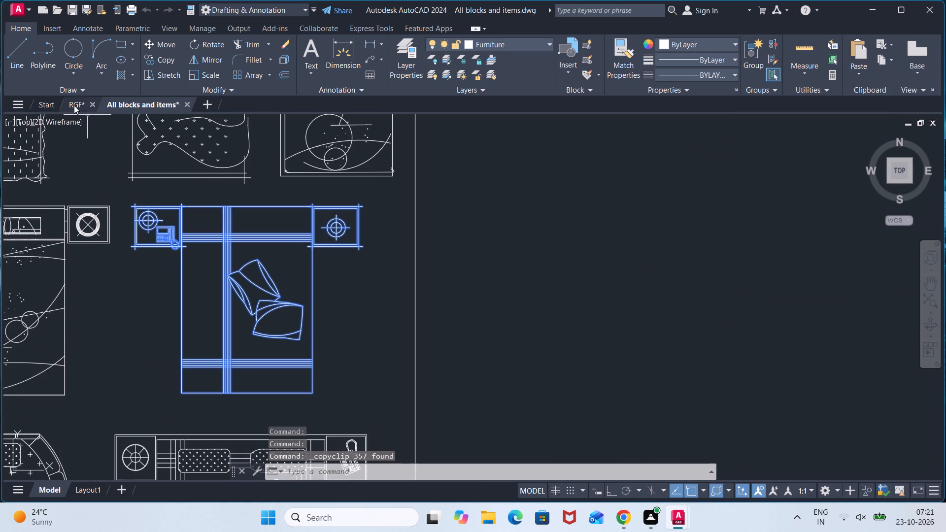
# Paste the double bed into the RGF plan's northwest room and into the east room south of the small northeast room.
pyautogui.click(74, 105)
pyautogui.scroll(2, 385, 187)
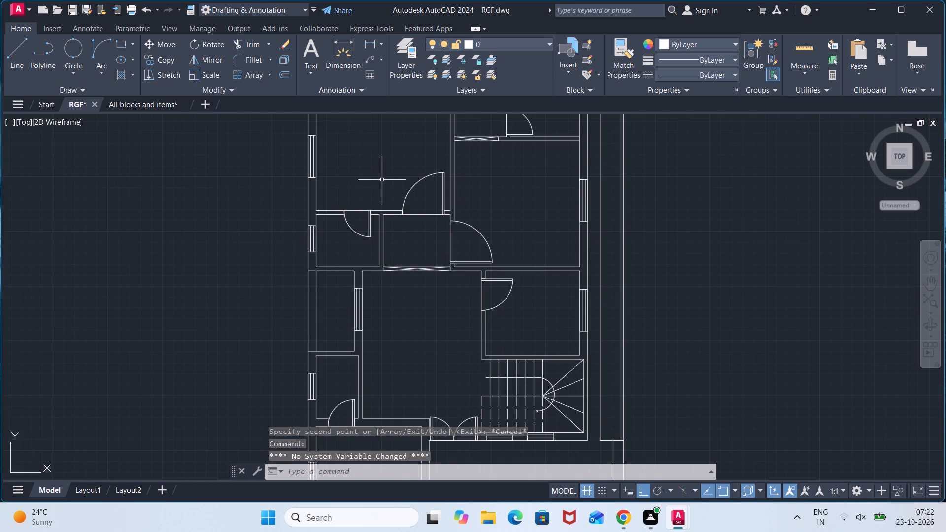
pyautogui.hotkey('ctrl', 'v')
pyautogui.moveTo(348, 174); pyautogui.dragTo(348, 240, button='middle')
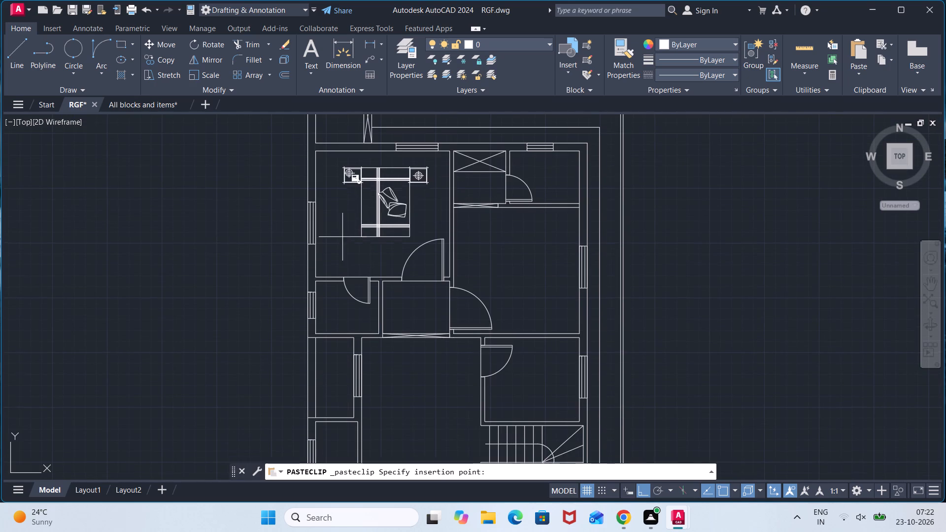
pyautogui.click(324, 228)
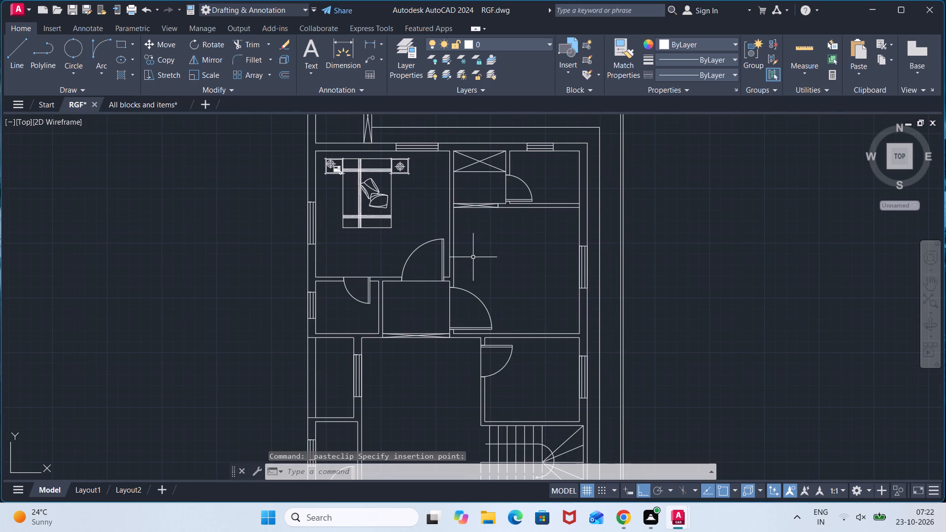
pyautogui.hotkey('ctrl', 'v')
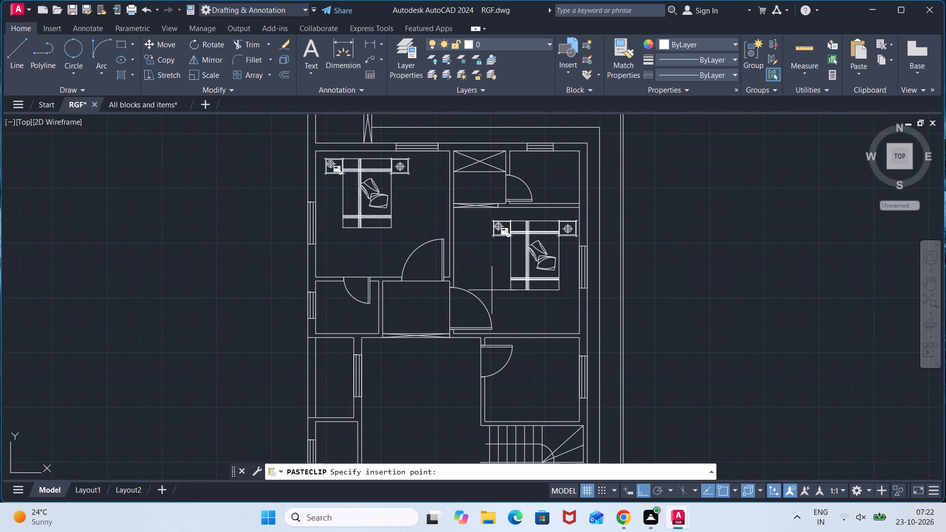
pyautogui.click(484, 289)
# Find the curved office desk with telephone and armchair in the All blocks and items drawing and copy it to the clipboard.
pyautogui.moveTo(430, 389); pyautogui.dragTo(426, 374, button='middle')
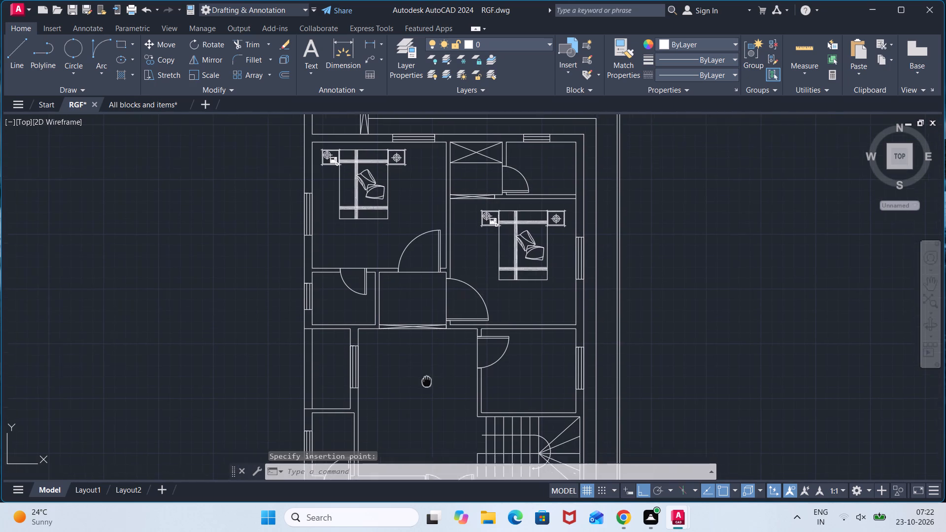
pyautogui.moveTo(426, 374); pyautogui.dragTo(391, 262, button='middle')
pyautogui.click(158, 102)
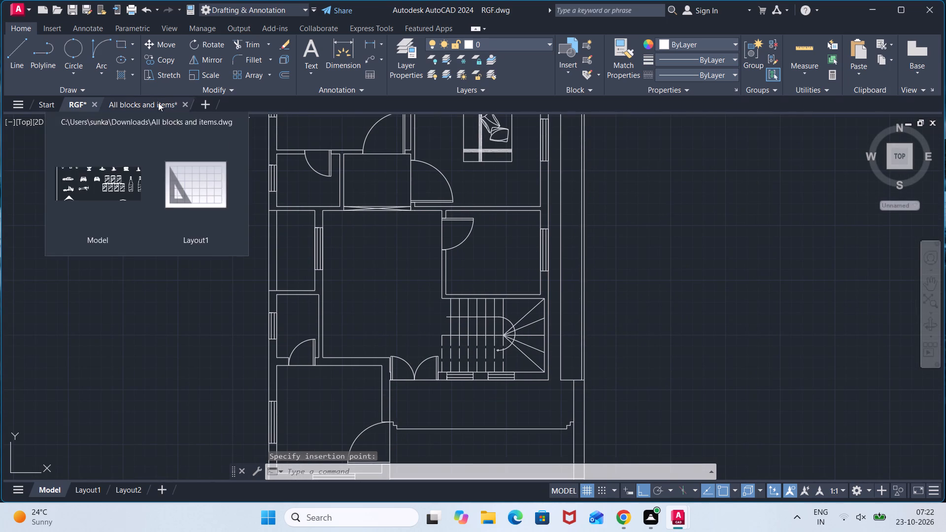
pyautogui.scroll(-2, 280, 252)
pyautogui.moveTo(188, 282); pyautogui.dragTo(251, 269, button='middle')
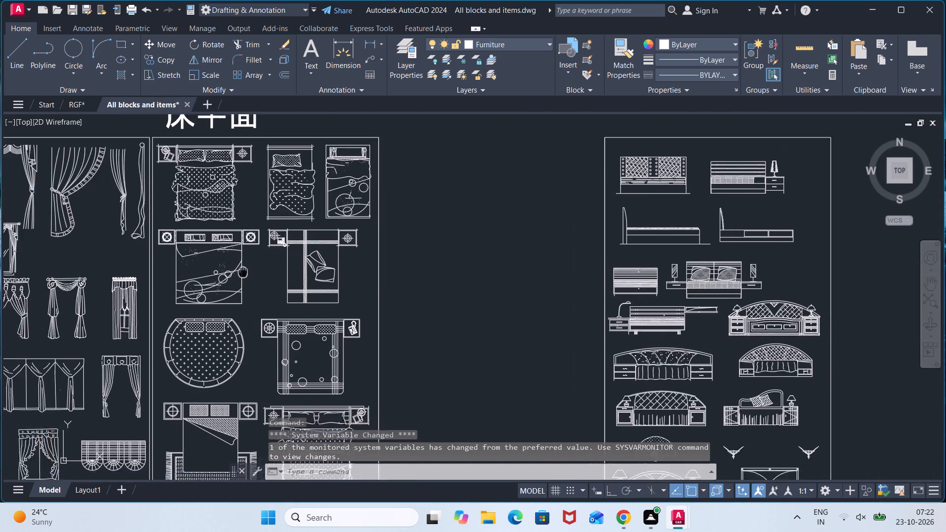
pyautogui.moveTo(251, 269); pyautogui.dragTo(307, 151, button='middle')
pyautogui.moveTo(219, 324); pyautogui.dragTo(332, 303, button='middle')
pyautogui.moveTo(173, 320); pyautogui.dragTo(358, 284, button='middle')
pyautogui.moveTo(199, 299); pyautogui.dragTo(268, 309, button='middle')
pyautogui.moveTo(190, 318); pyautogui.dragTo(275, 310, button='middle')
pyautogui.moveTo(228, 177); pyautogui.dragTo(228, 185, button='middle')
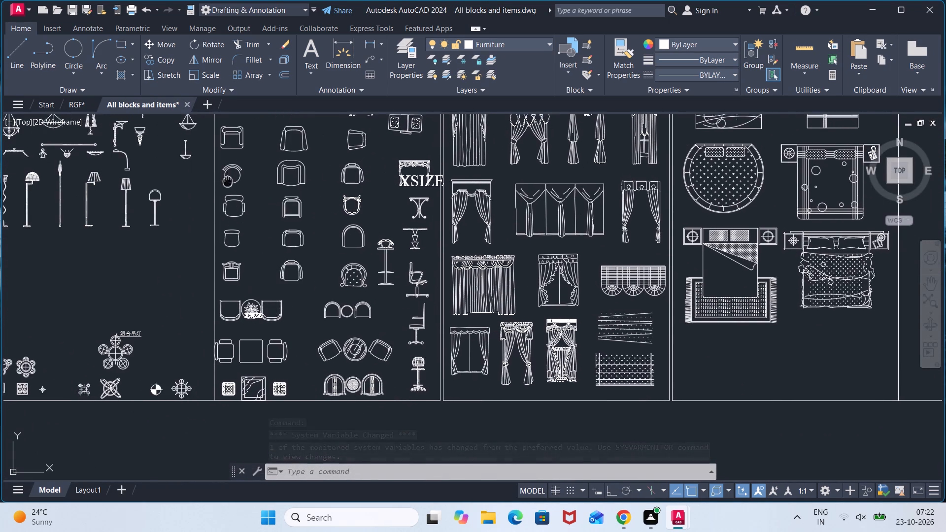
pyautogui.moveTo(228, 185); pyautogui.dragTo(235, 320, button='middle')
pyautogui.moveTo(318, 171); pyautogui.dragTo(315, 235, button='middle')
pyautogui.scroll(1, 356, 203)
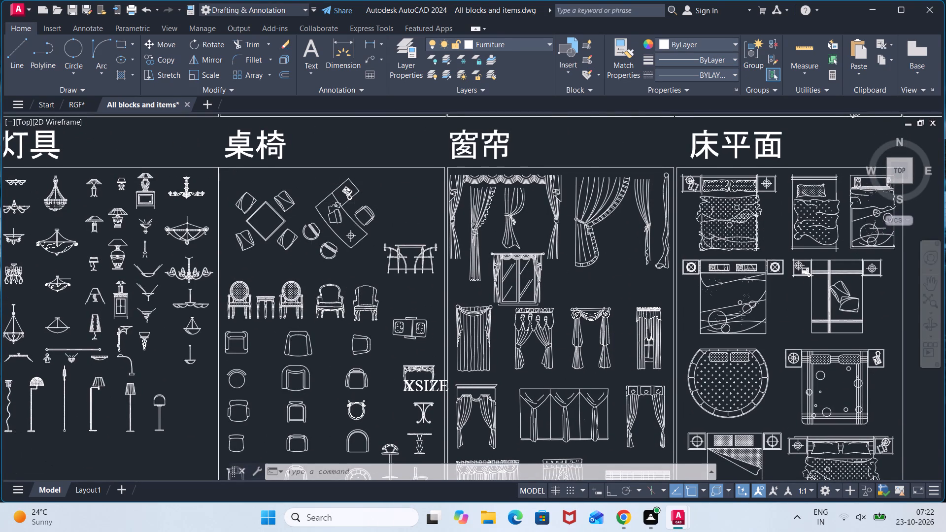
pyautogui.scroll(2, 376, 189)
pyautogui.scroll(-1, 404, 160)
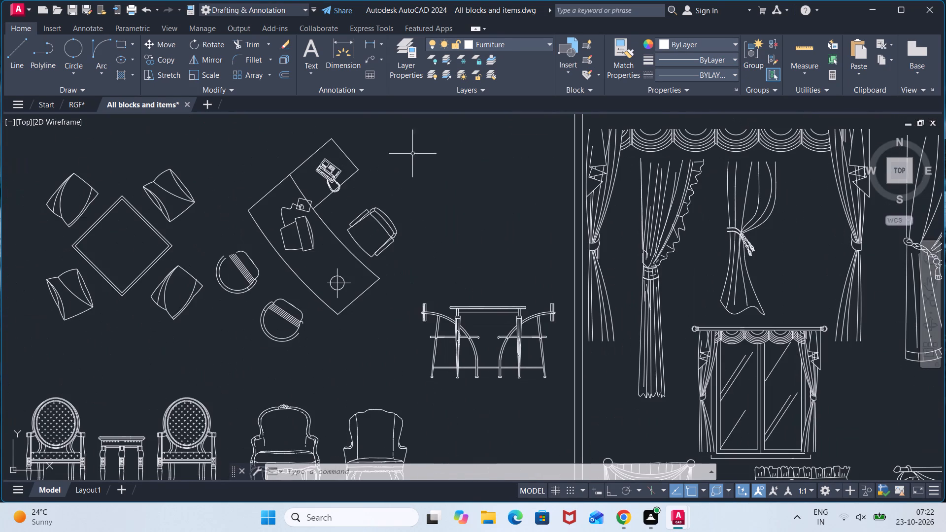
pyautogui.click(435, 131)
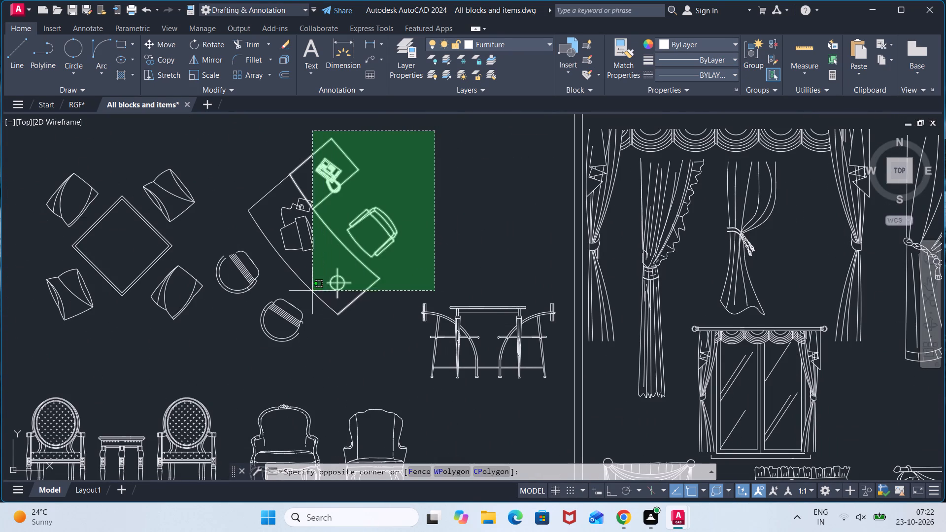
pyautogui.click(280, 276)
pyautogui.scroll(1, 326, 257)
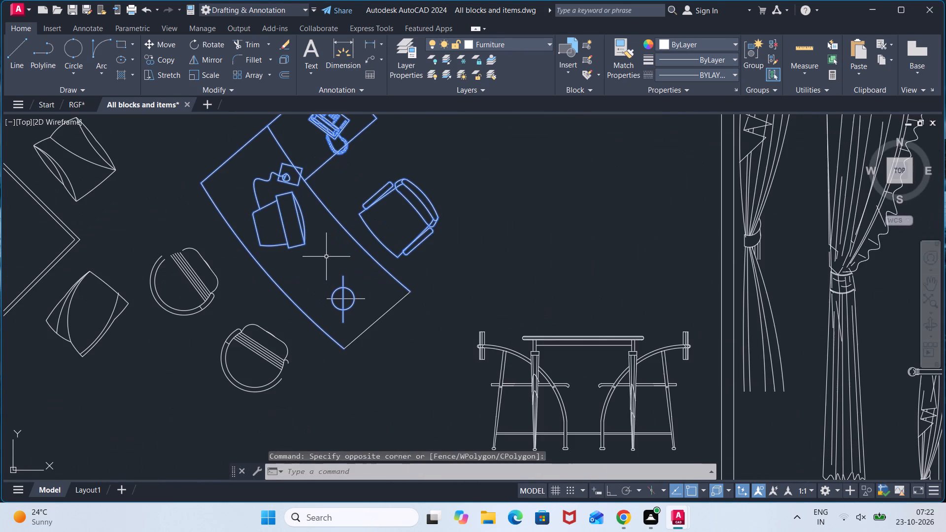
pyautogui.hotkey('ctrl', 'c')
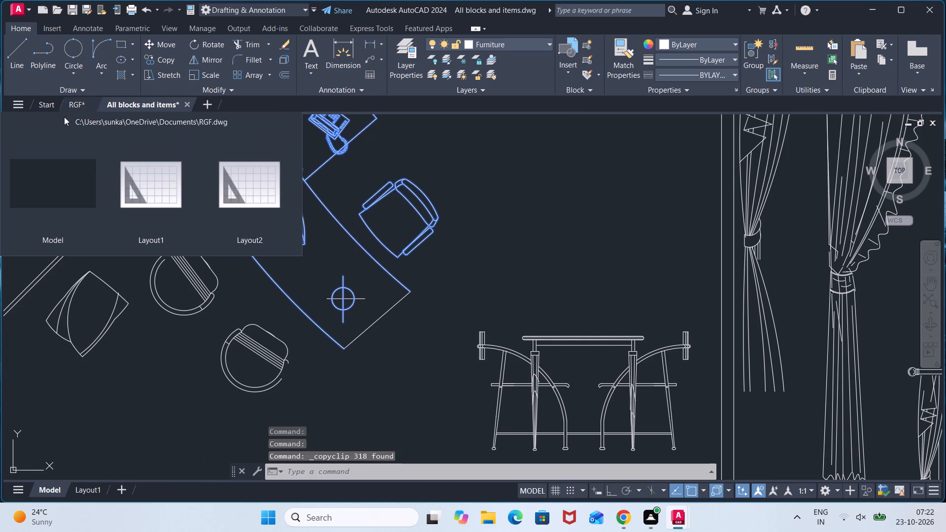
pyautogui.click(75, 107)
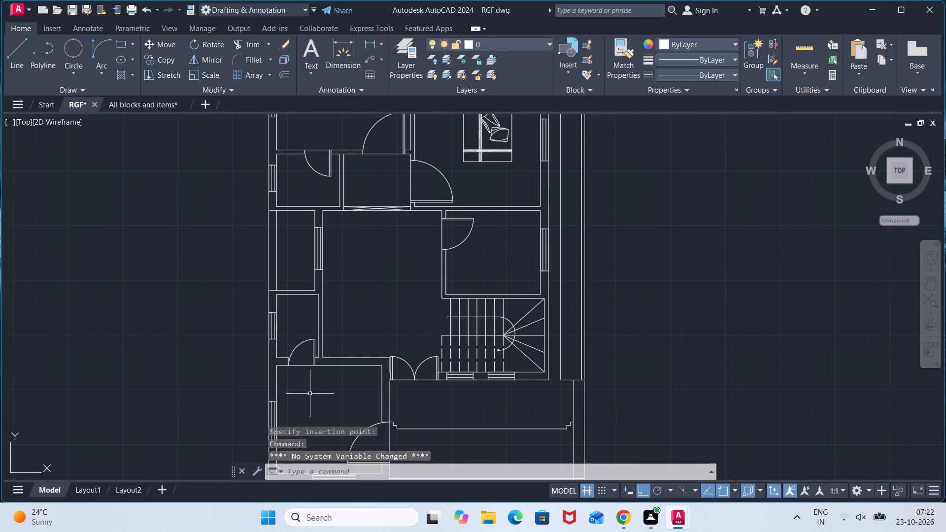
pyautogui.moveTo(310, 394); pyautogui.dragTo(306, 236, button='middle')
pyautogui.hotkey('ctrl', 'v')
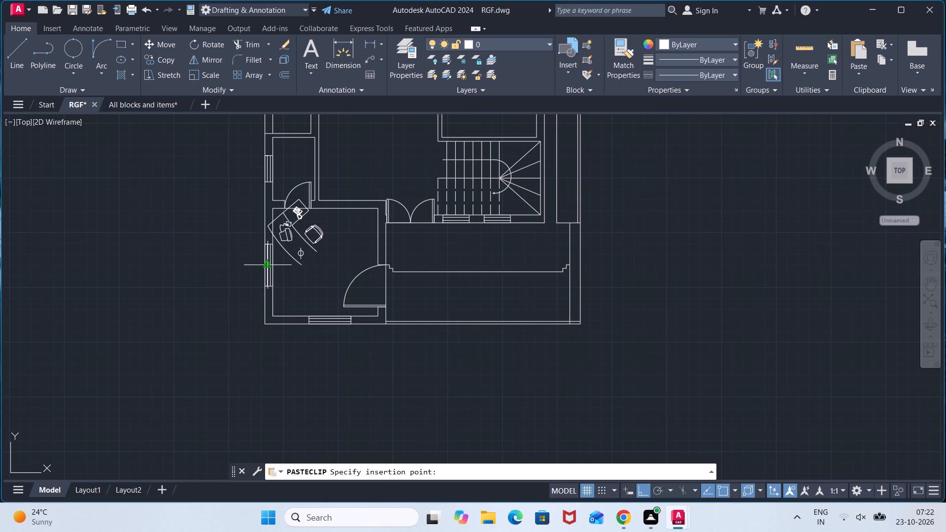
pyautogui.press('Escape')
# In All blocks and items, reselect the complete curved desk set, including its end edge and all chair and computer parts, and copy it.
pyautogui.click(130, 107)
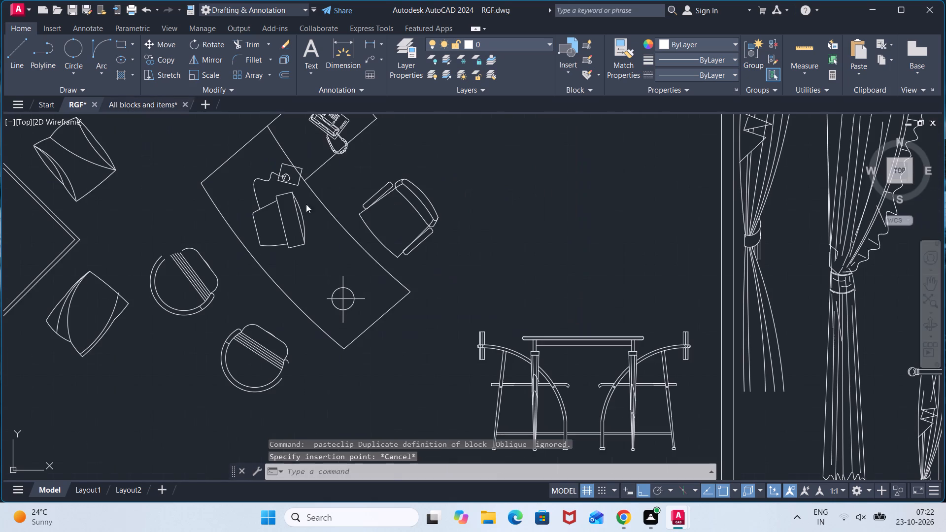
pyautogui.click(456, 252)
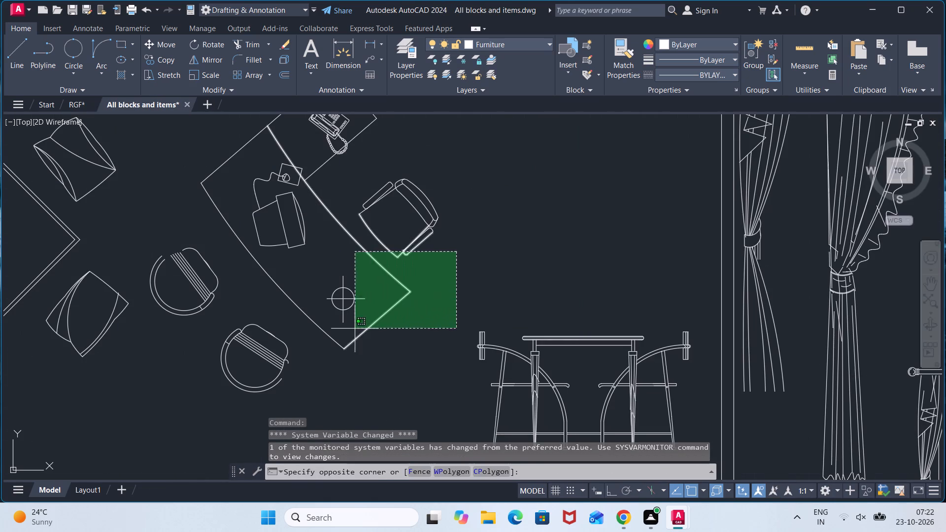
pyautogui.click(316, 336)
pyautogui.moveTo(328, 238); pyautogui.dragTo(343, 331, button='middle')
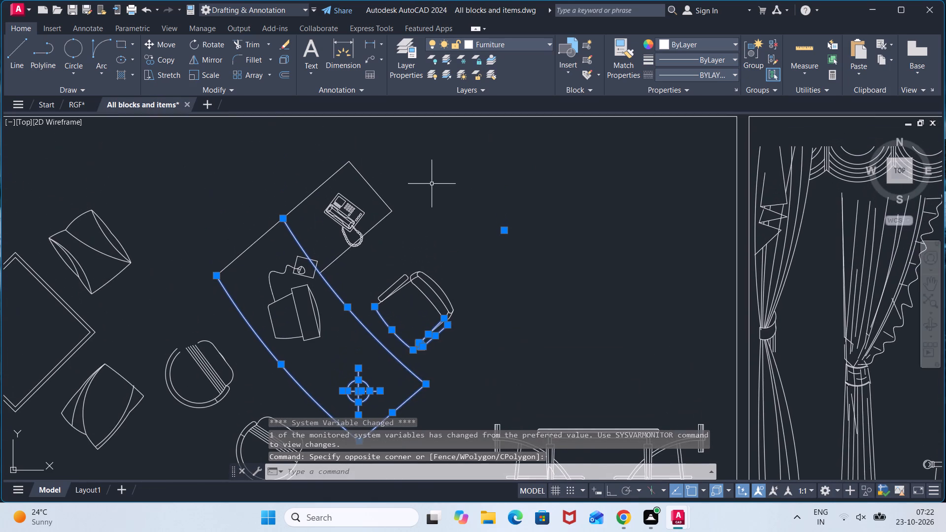
pyautogui.click(442, 152)
pyautogui.click(234, 304)
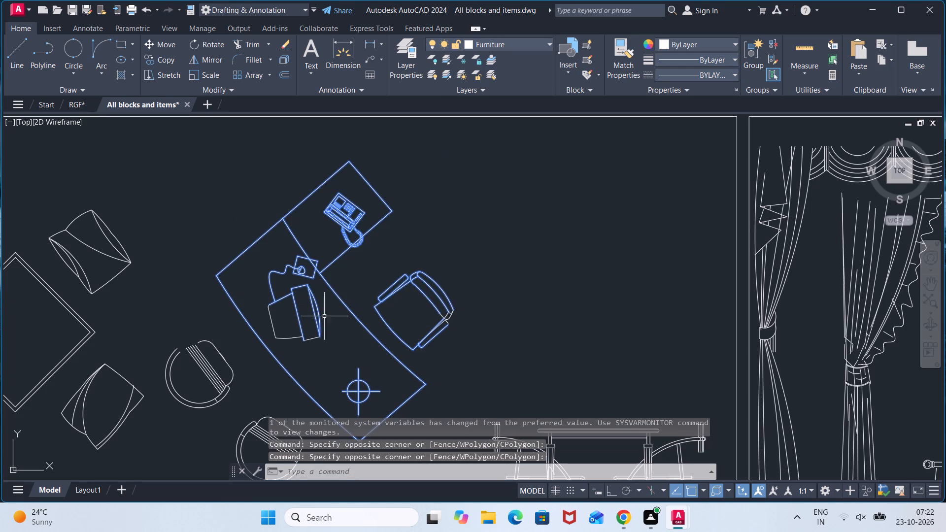
pyautogui.click(503, 251)
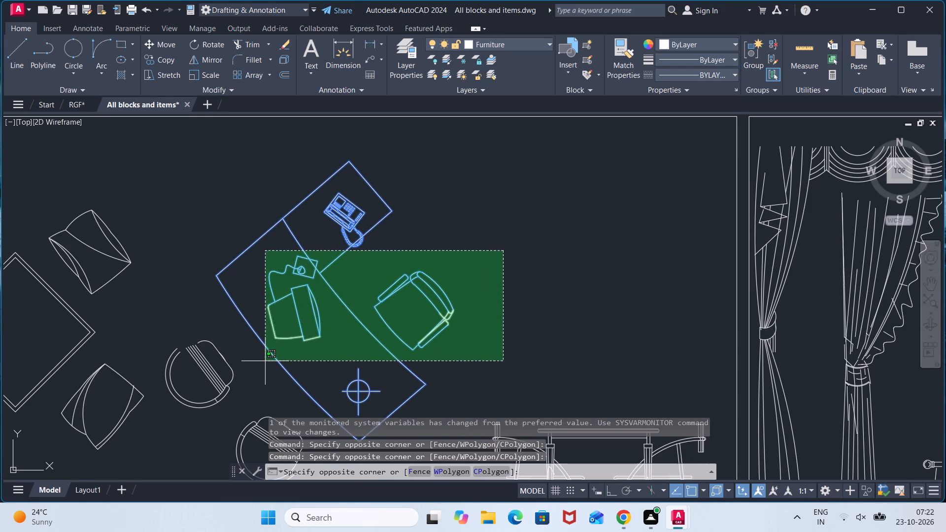
pyautogui.click(265, 361)
pyautogui.hotkey('ctrl', 'c')
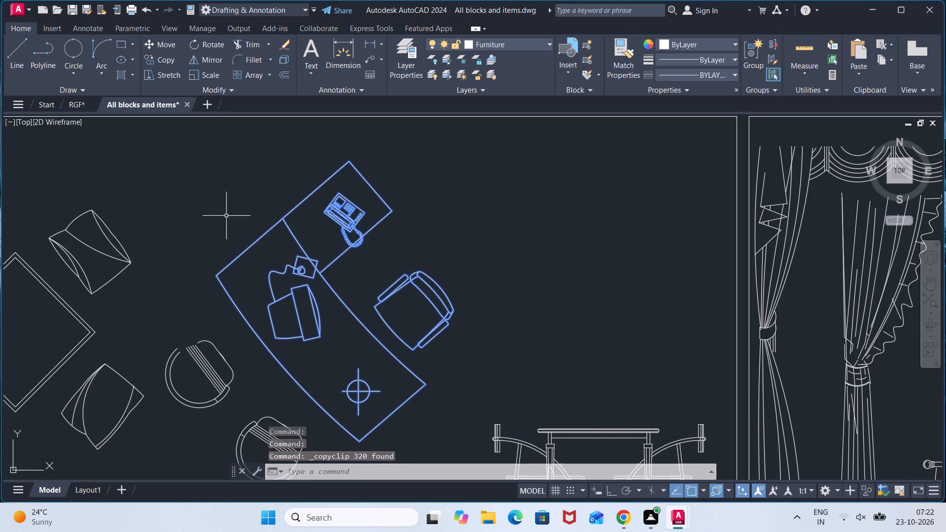
# Paste the curved office desk set into the RGF plan's southwest room, with its corner against the west wall beside the window.
pyautogui.click(63, 103)
pyautogui.click(305, 270)
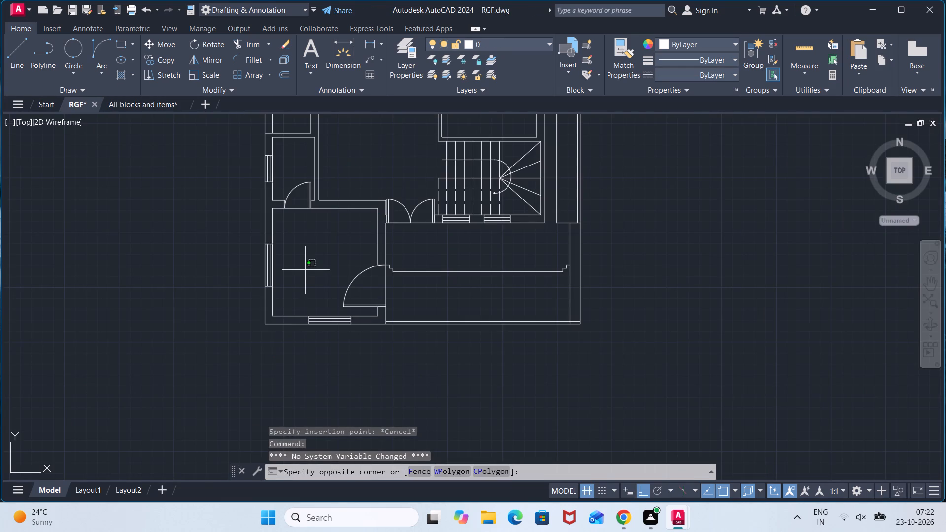
pyautogui.hotkey('ctrl', 'v')
pyautogui.scroll(1, 276, 276)
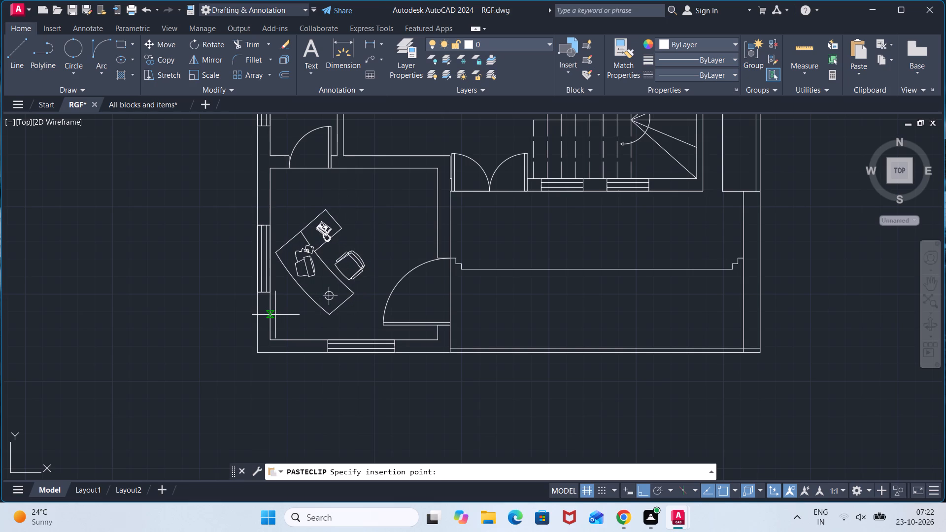
pyautogui.click(275, 315)
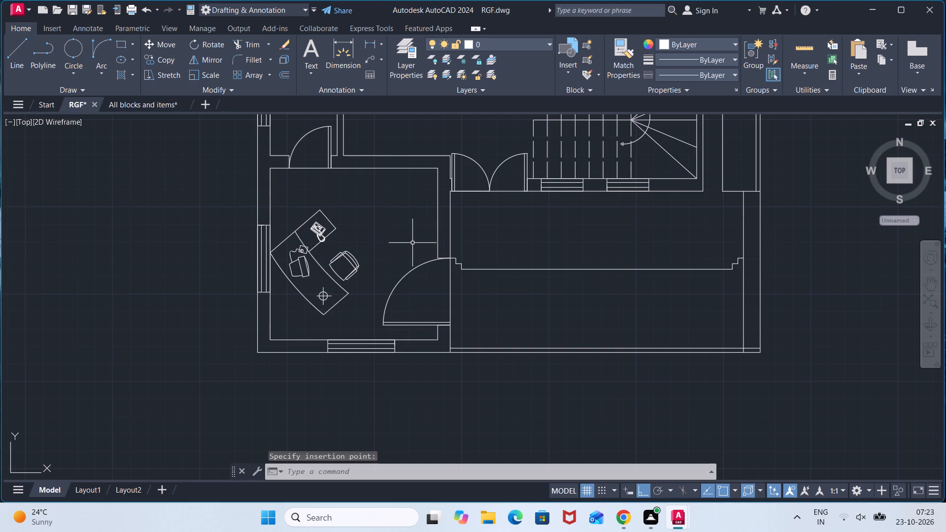
pyautogui.scroll(2, 386, 238)
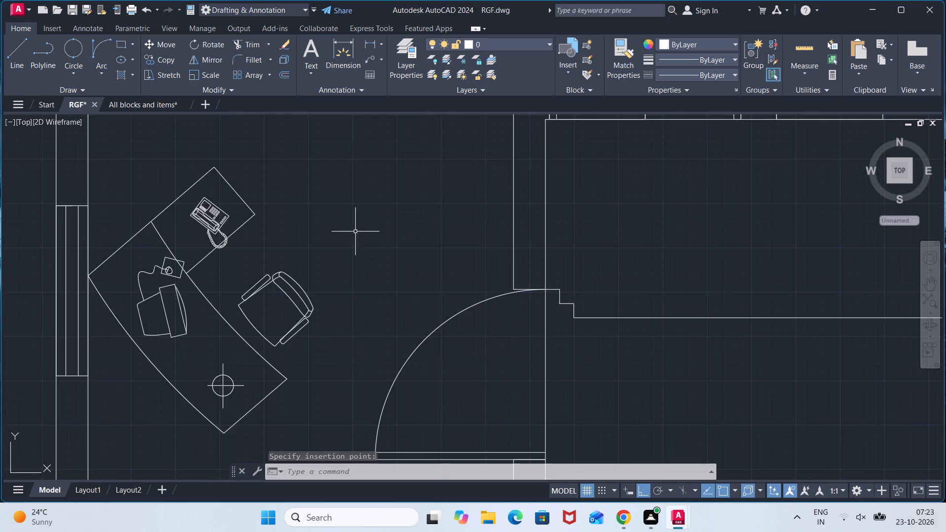
pyautogui.scroll(-2, 346, 227)
pyautogui.moveTo(345, 220); pyautogui.dragTo(330, 289, button='middle')
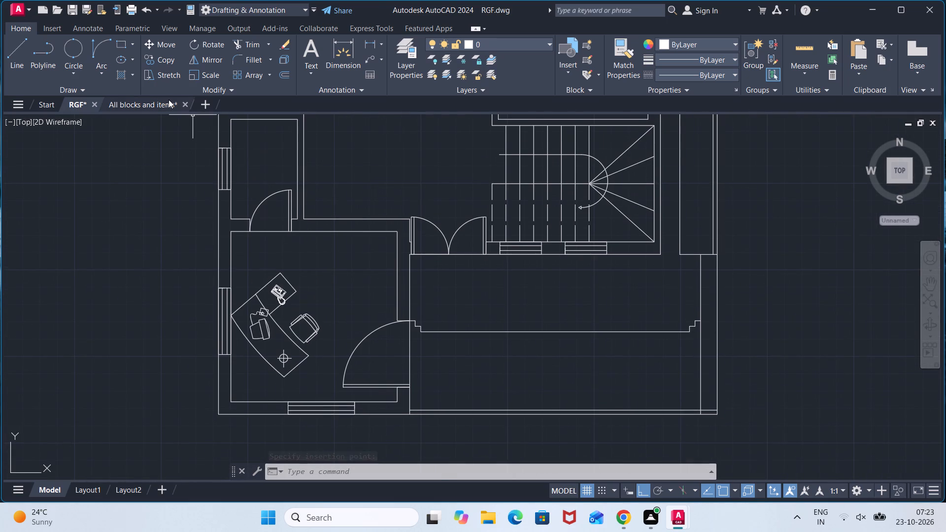
# Find the plain side-view table with two chairs in the dining section of All blocks and items and copy it to the clipboard.
pyautogui.click(166, 100)
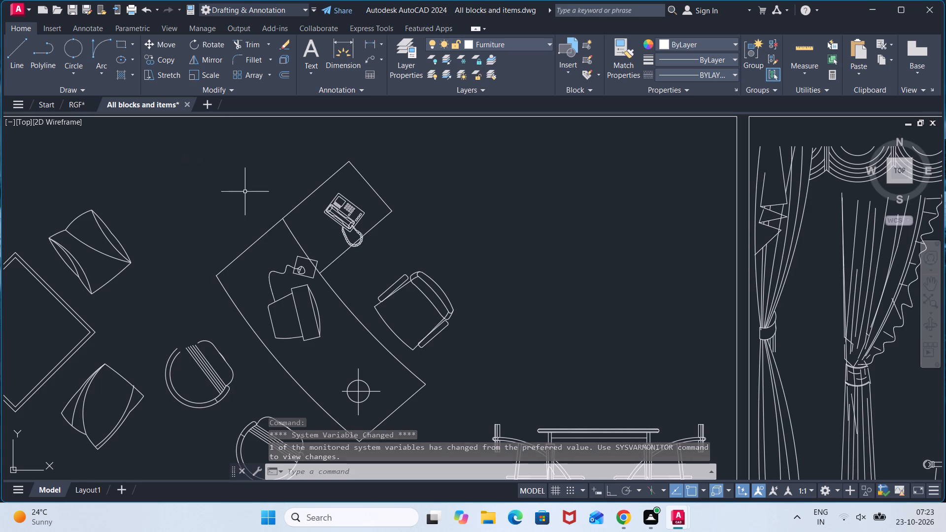
pyautogui.scroll(-3, 368, 225)
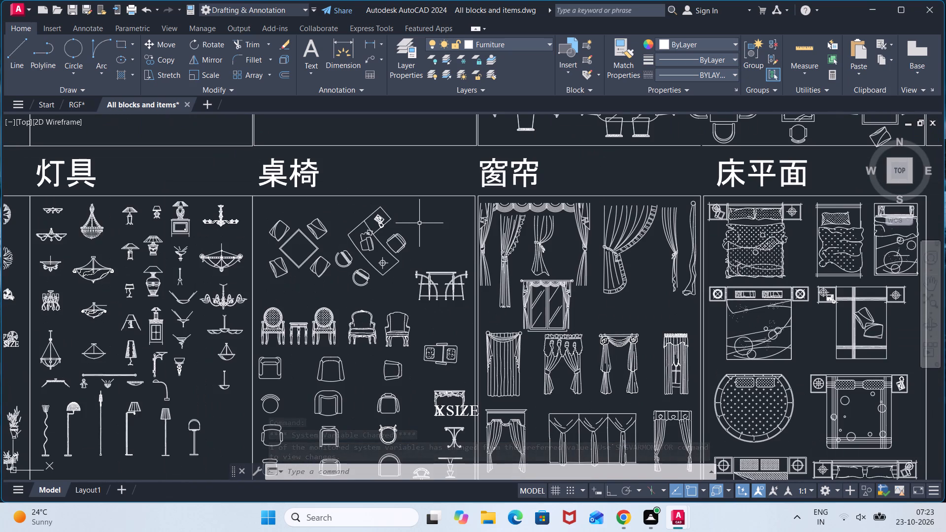
pyautogui.moveTo(419, 223); pyautogui.dragTo(285, 252, button='middle')
pyautogui.scroll(-3, 381, 200)
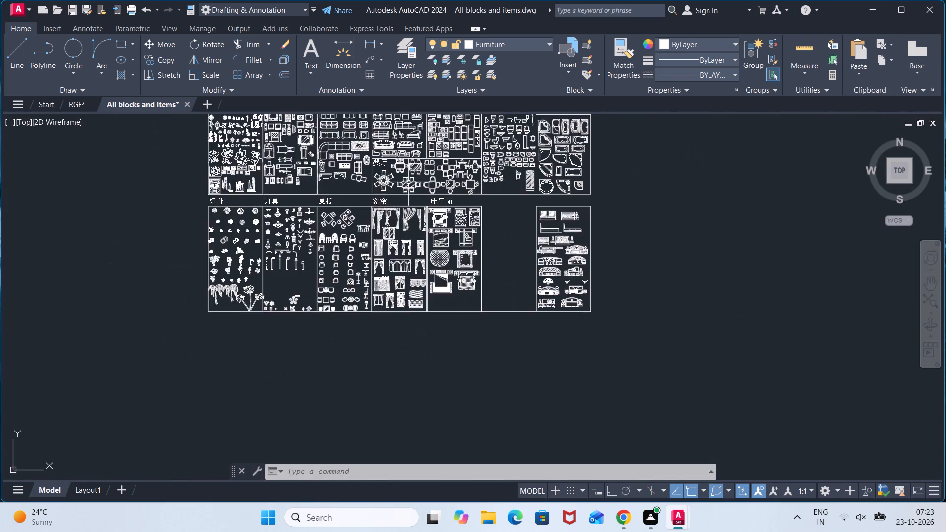
pyautogui.scroll(4, 408, 182)
pyautogui.scroll(-1, 490, 153)
pyautogui.moveTo(490, 153); pyautogui.dragTo(487, 174, button='middle')
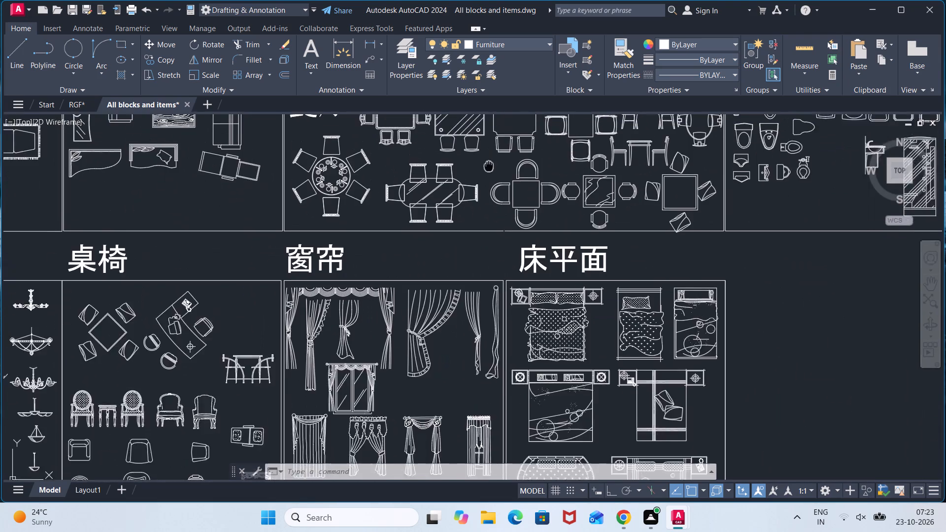
pyautogui.moveTo(487, 174); pyautogui.dragTo(482, 205, button='middle')
pyautogui.scroll(1, 652, 178)
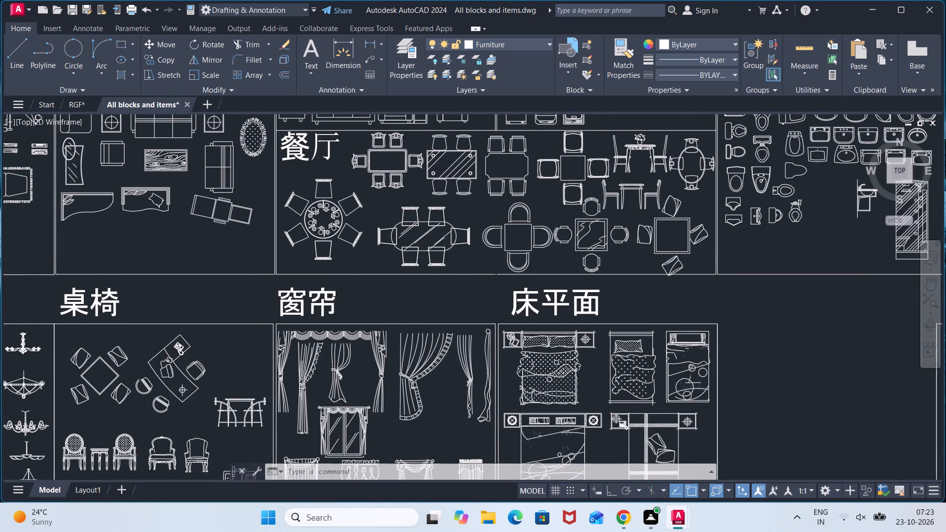
pyautogui.scroll(1, 652, 178)
pyautogui.click(684, 179)
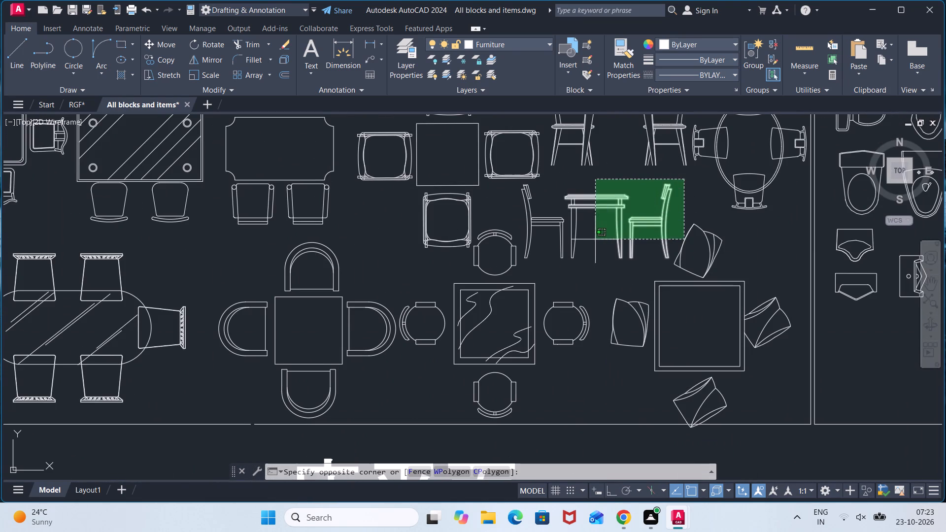
pyautogui.scroll(2, 515, 229)
pyautogui.click(515, 229)
pyautogui.scroll(-3, 594, 249)
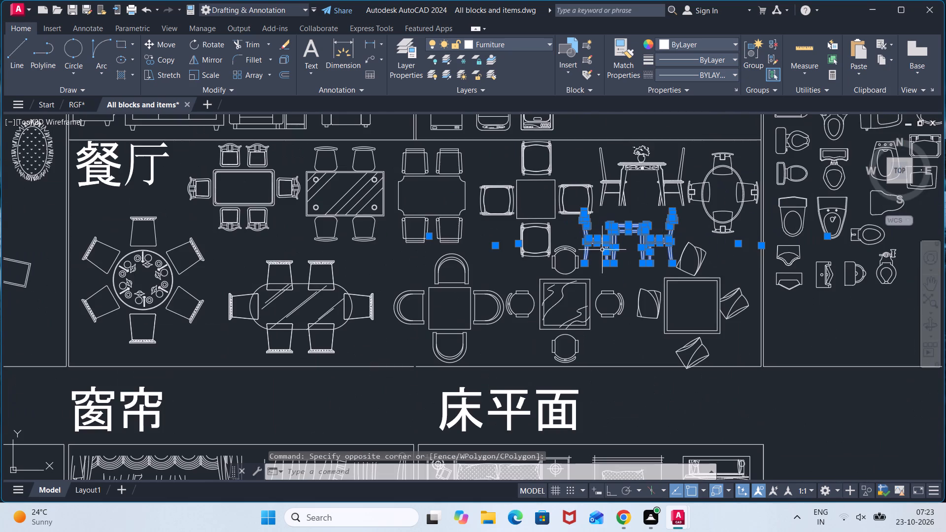
pyautogui.scroll(4, 585, 205)
pyautogui.scroll(-2, 585, 208)
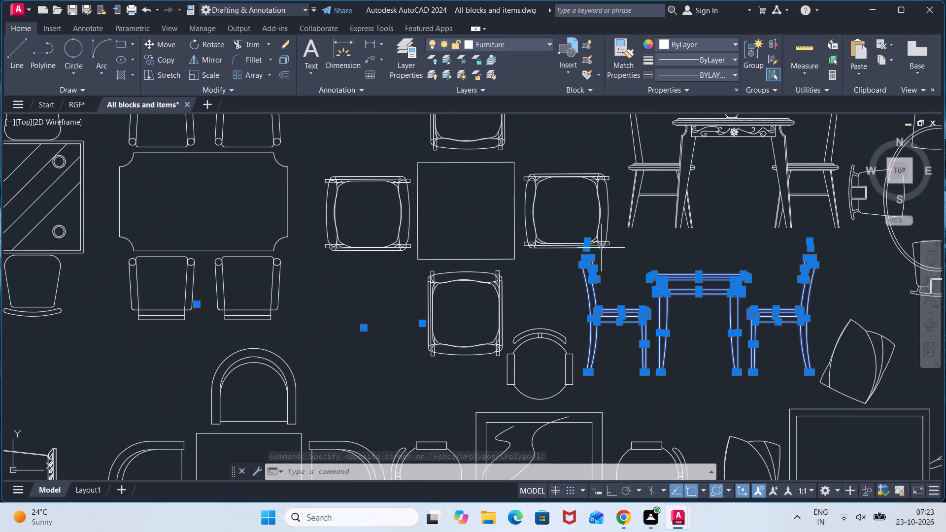
pyautogui.hotkey('ctrl', 'c')
# Paste the side-view table with two chairs into the RGF plan's central hall, near its west wall and west of the staircase.
pyautogui.click(79, 107)
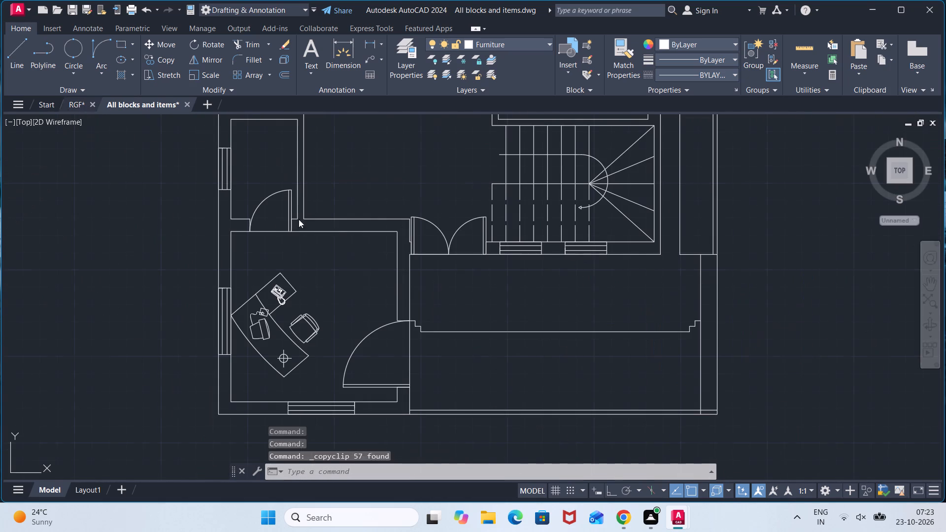
pyautogui.moveTo(413, 164); pyautogui.dragTo(413, 284, button='middle')
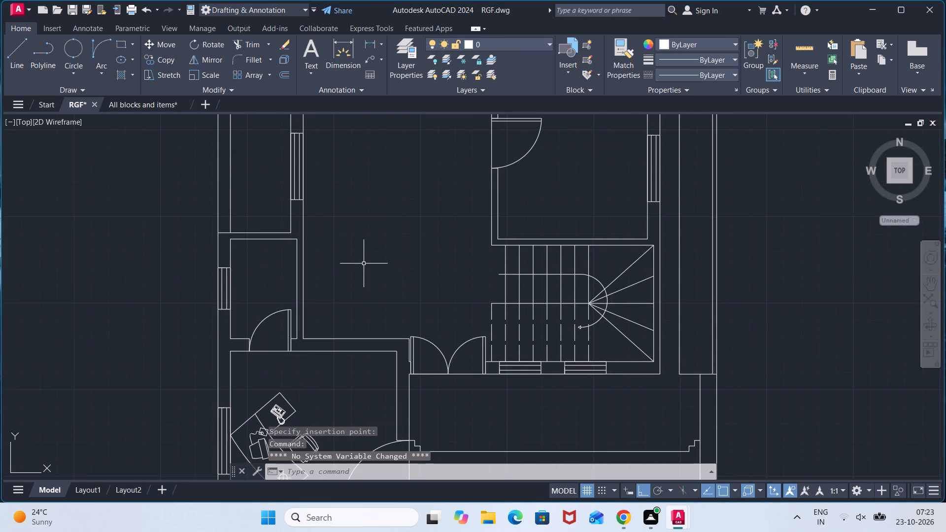
pyautogui.hotkey('ctrl', 'v')
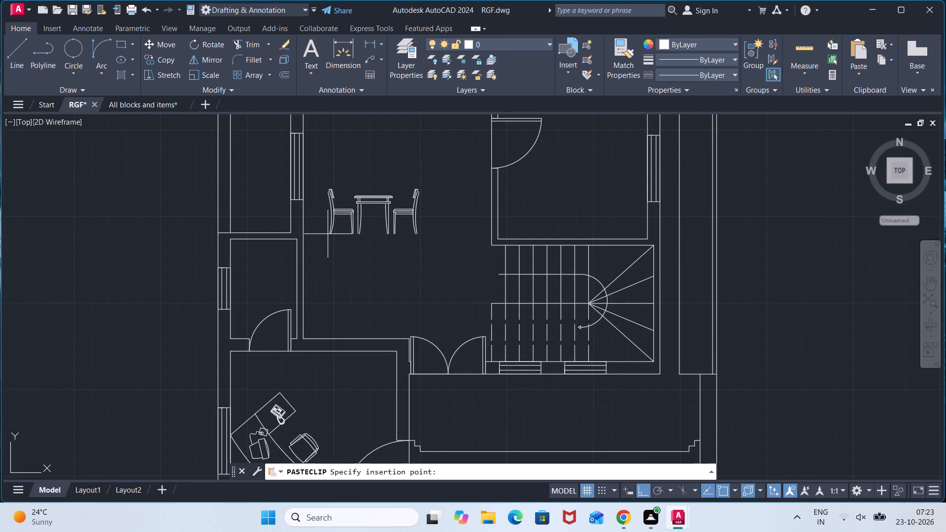
pyautogui.moveTo(333, 209); pyautogui.dragTo(333, 326, button='middle')
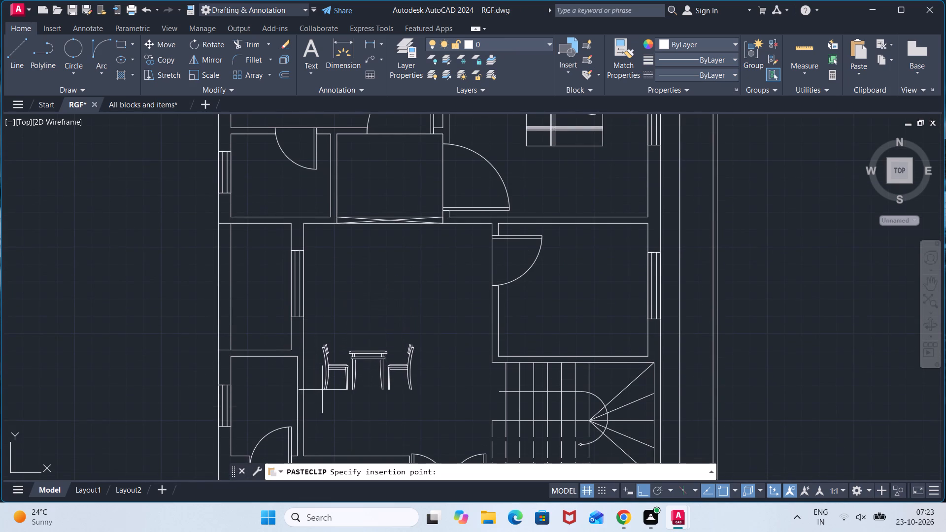
pyautogui.moveTo(323, 401); pyautogui.dragTo(319, 310, button='middle')
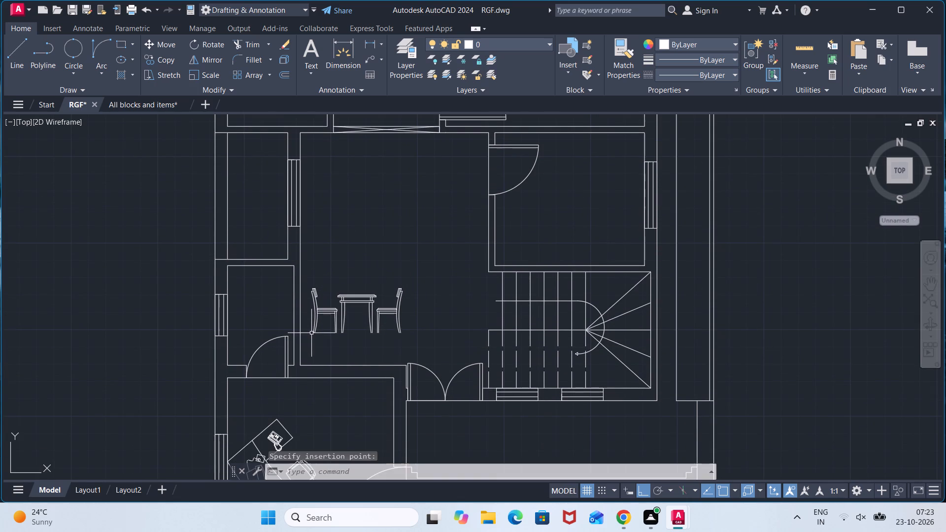
# Place the pasted side-view table with two chairs in the central hall, near its west wall and west of the staircase.
pyautogui.click(311, 333)
# In All blocks and items, find the front-view toilet with the separate cistern in the bathroom section and copy it to the clipboard.
pyautogui.moveTo(432, 212); pyautogui.dragTo(367, 266, button='middle')
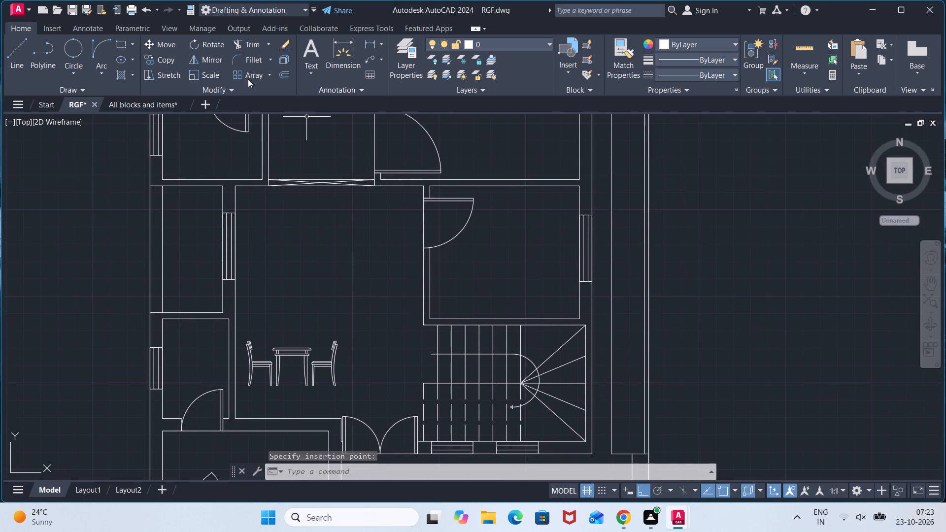
pyautogui.click(149, 106)
pyautogui.scroll(-1, 364, 233)
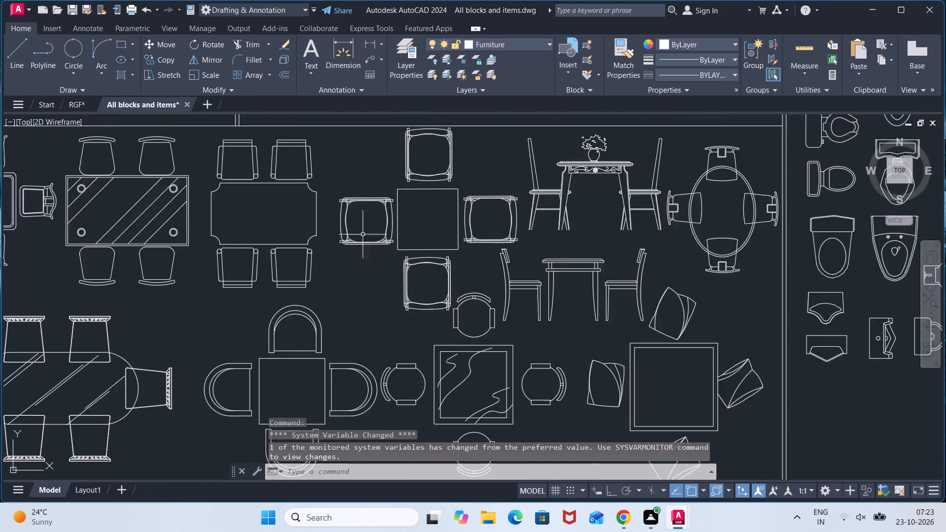
pyautogui.scroll(-1, 362, 235)
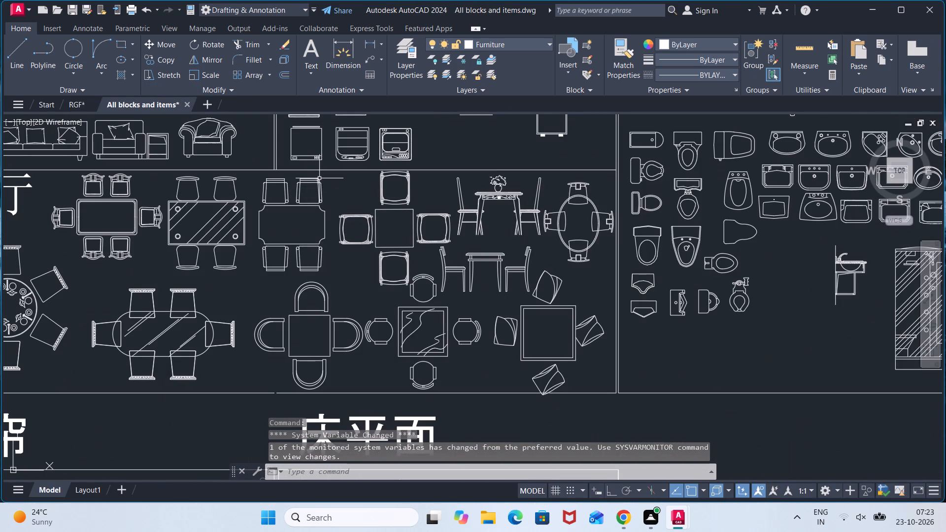
pyautogui.moveTo(321, 178); pyautogui.dragTo(315, 274, button='middle')
pyautogui.moveTo(404, 209); pyautogui.dragTo(400, 239, button='middle')
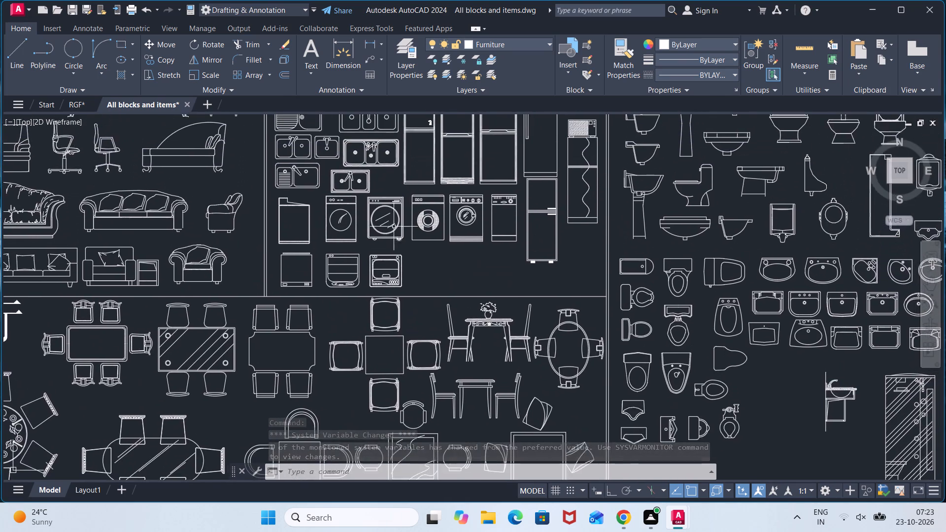
pyautogui.scroll(-2, 407, 189)
pyautogui.moveTo(528, 184); pyautogui.dragTo(349, 190, button='middle')
pyautogui.scroll(2, 371, 168)
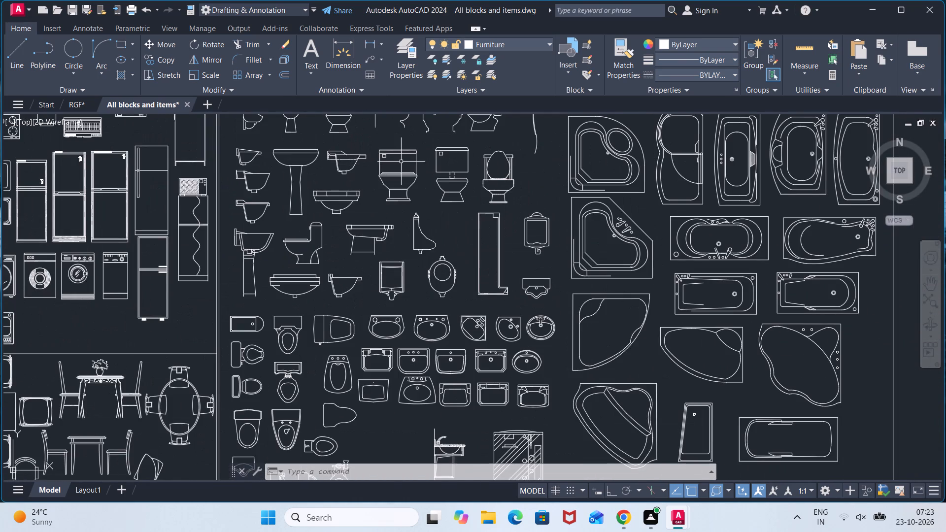
pyautogui.scroll(2, 403, 162)
pyautogui.click(580, 115)
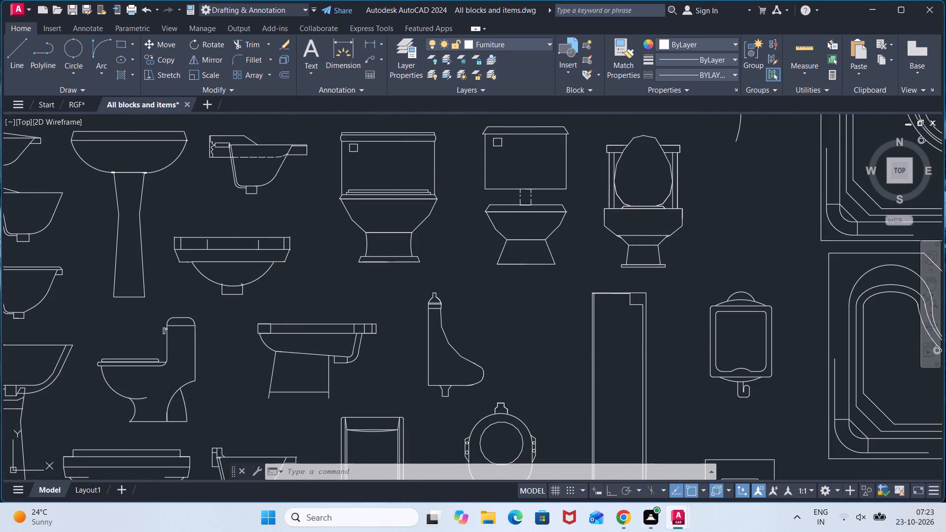
pyautogui.click(466, 271)
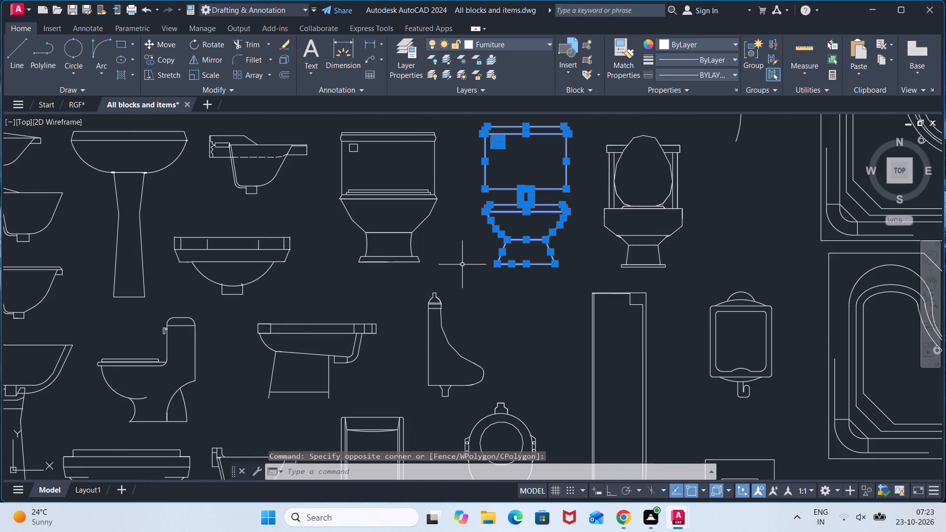
pyautogui.hotkey('ctrl', 'c')
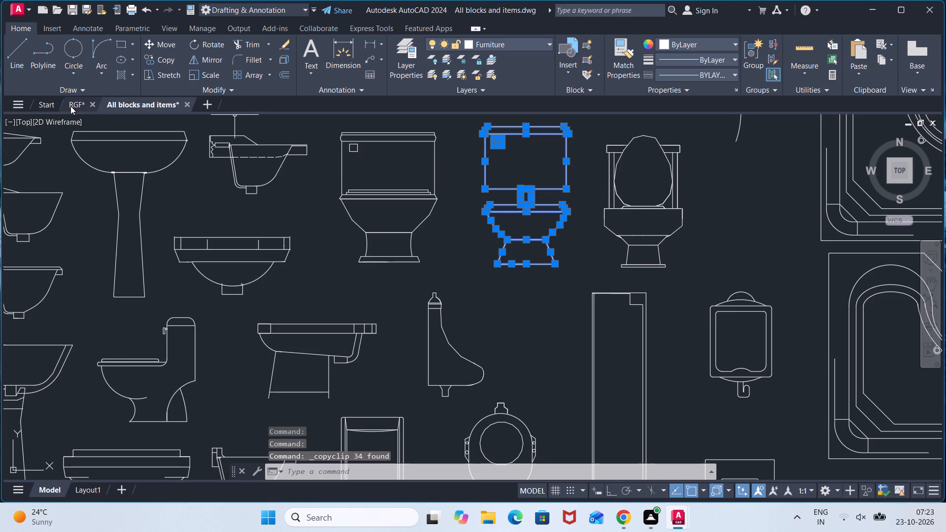
# Paste the toilet into the RGF plan's northeast bathroom, with its cistern toward the north wall near the east corner.
pyautogui.click(70, 106)
pyautogui.moveTo(498, 209); pyautogui.dragTo(500, 258, button='middle')
pyautogui.moveTo(510, 197); pyautogui.dragTo(510, 203, button='middle')
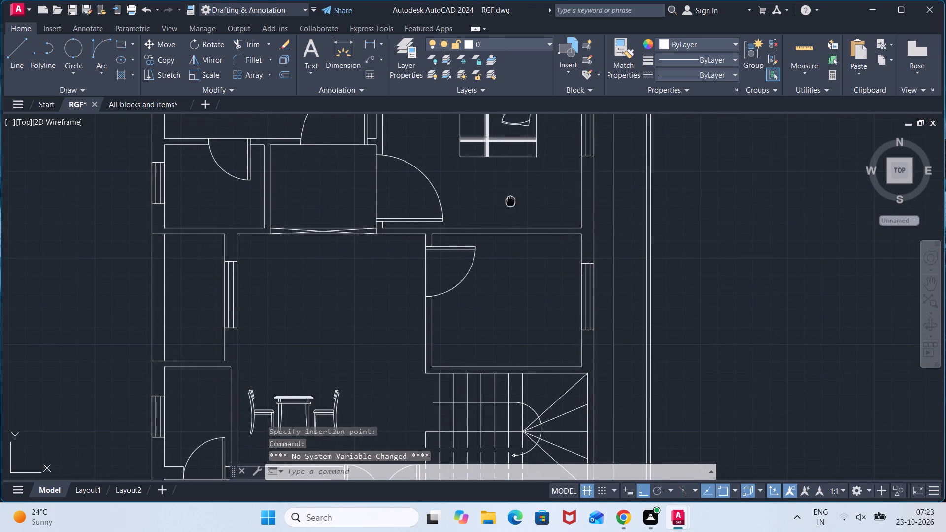
pyautogui.moveTo(510, 203); pyautogui.dragTo(467, 380, button='middle')
pyautogui.hotkey('ctrl', 'v')
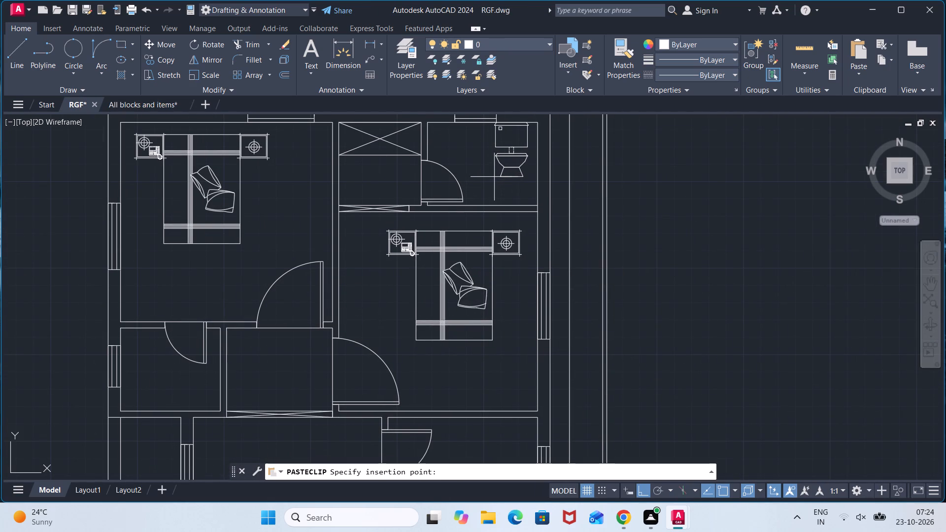
pyautogui.moveTo(494, 177); pyautogui.dragTo(444, 260, button='middle')
pyautogui.scroll(1, 448, 250)
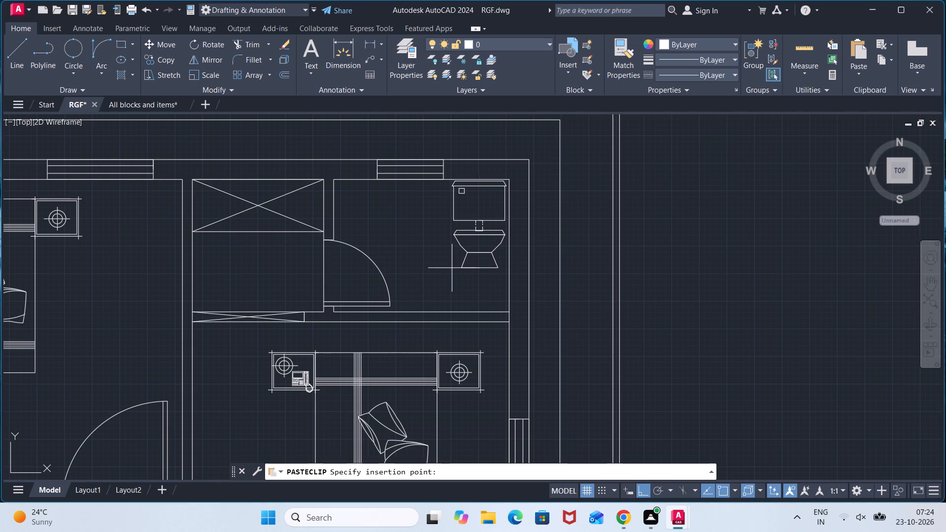
pyautogui.click(451, 267)
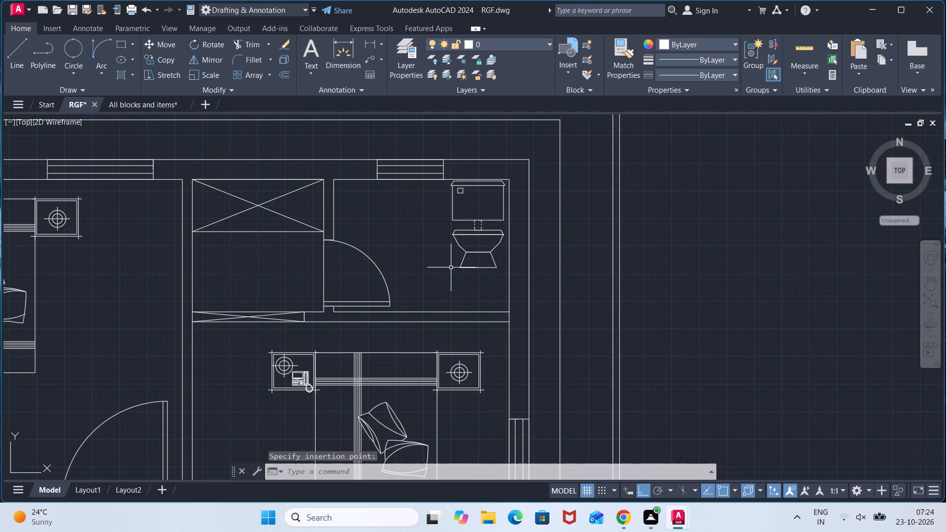
# Paste another toilet into the small west bathroom north of the office, in its northwest corner beside the window.
pyautogui.scroll(-2, 337, 257)
pyautogui.moveTo(227, 315); pyautogui.dragTo(280, 187, button='middle')
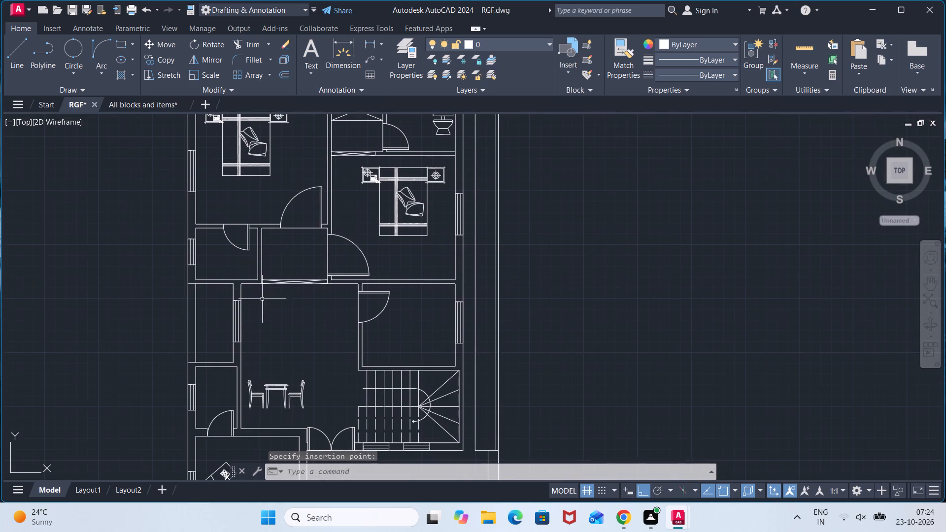
pyautogui.moveTo(219, 381); pyautogui.dragTo(261, 313, button='middle')
pyautogui.hotkey('ctrl', 'v')
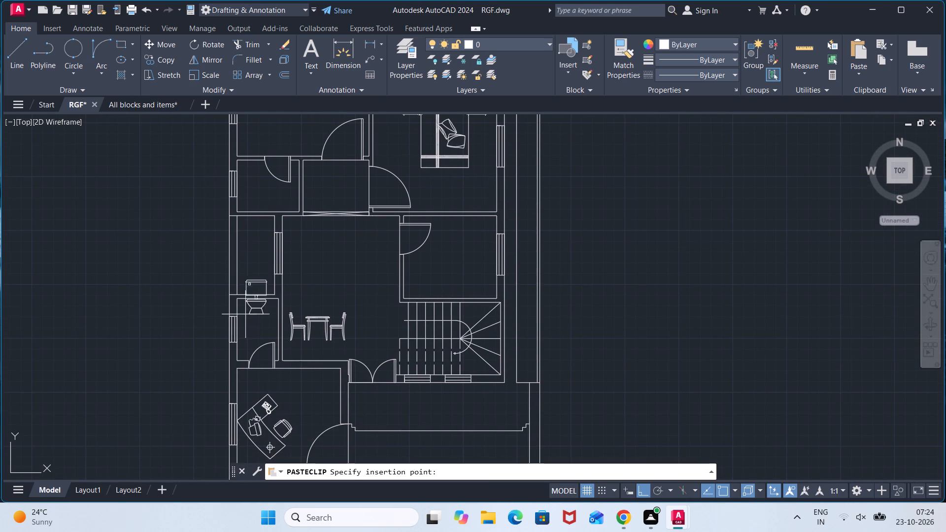
pyautogui.scroll(3, 246, 332)
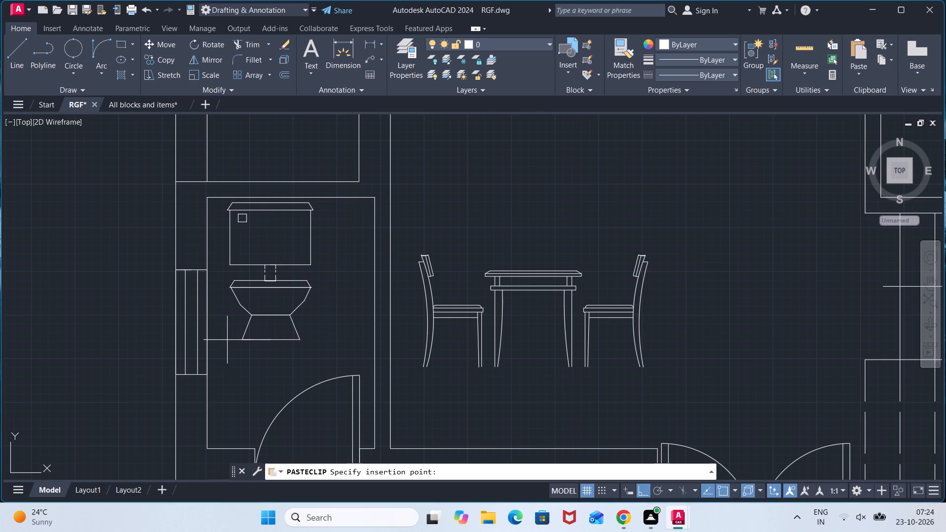
pyautogui.click(215, 336)
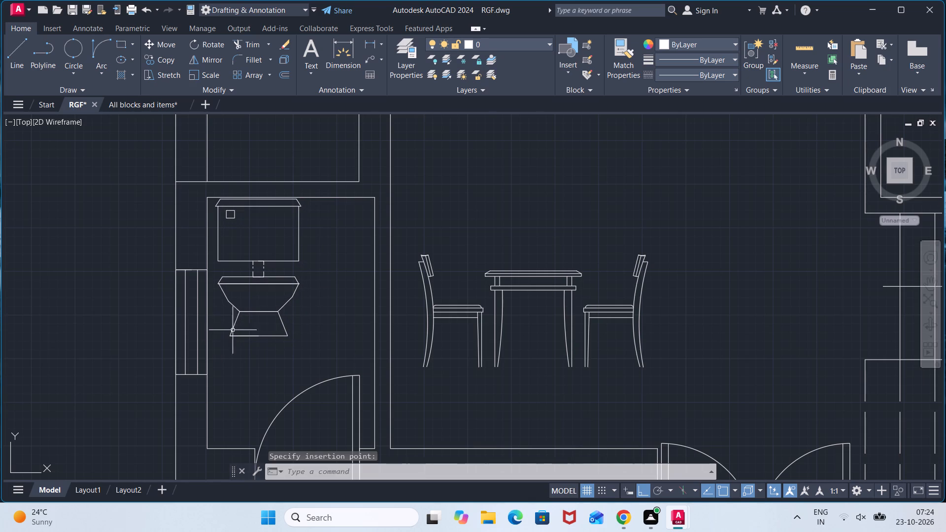
# Paste a third toilet in the empty space outside the plan, west of the bathroom below the northwest bedroom.
pyautogui.scroll(-2, 431, 271)
pyautogui.moveTo(461, 218); pyautogui.dragTo(374, 385, button='middle')
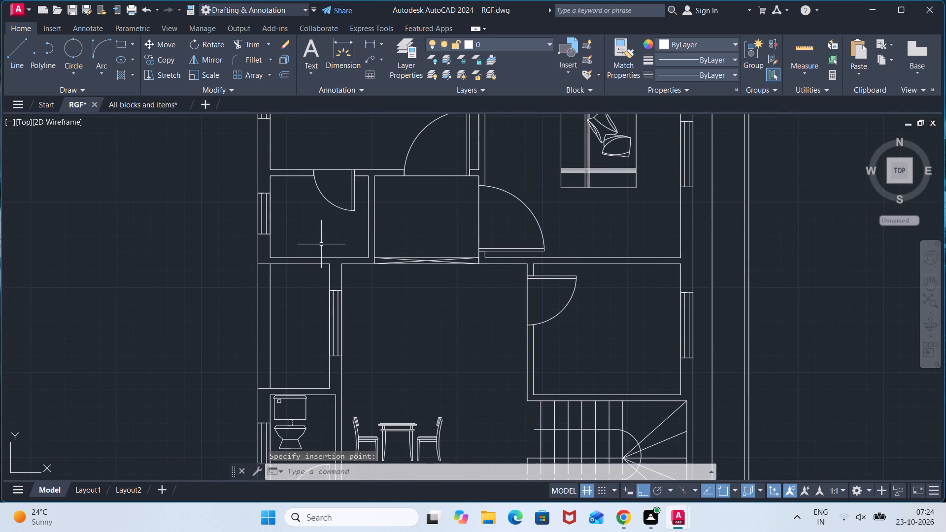
pyautogui.hotkey('ctrl', 'v')
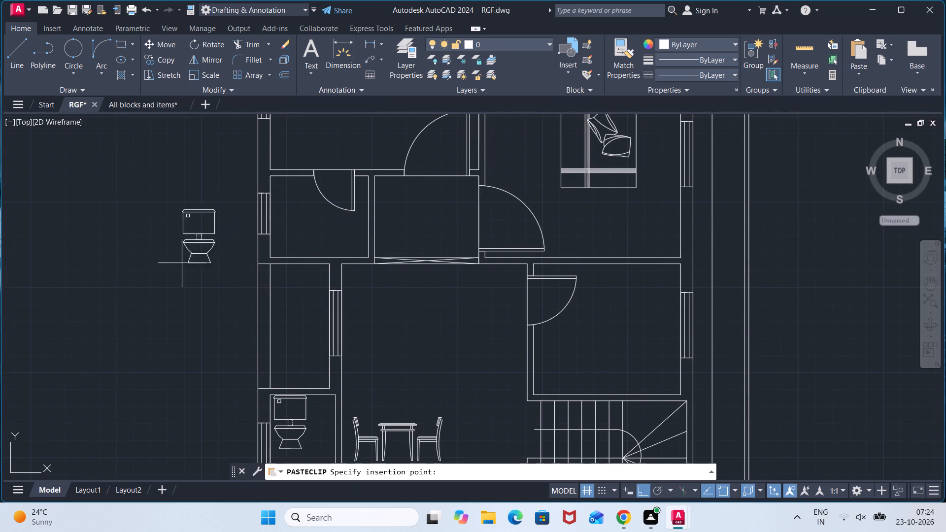
pyautogui.click(151, 279)
# Rotate the toilet outside the plan by 180° so its cistern faces south.
pyautogui.click(225, 199)
pyautogui.click(106, 304)
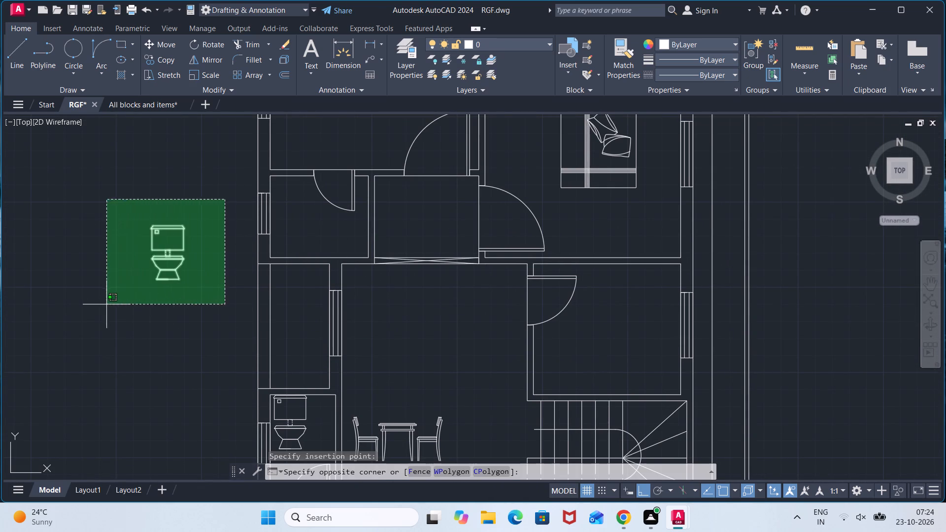
pyautogui.write('RO')
pyautogui.press('Return')
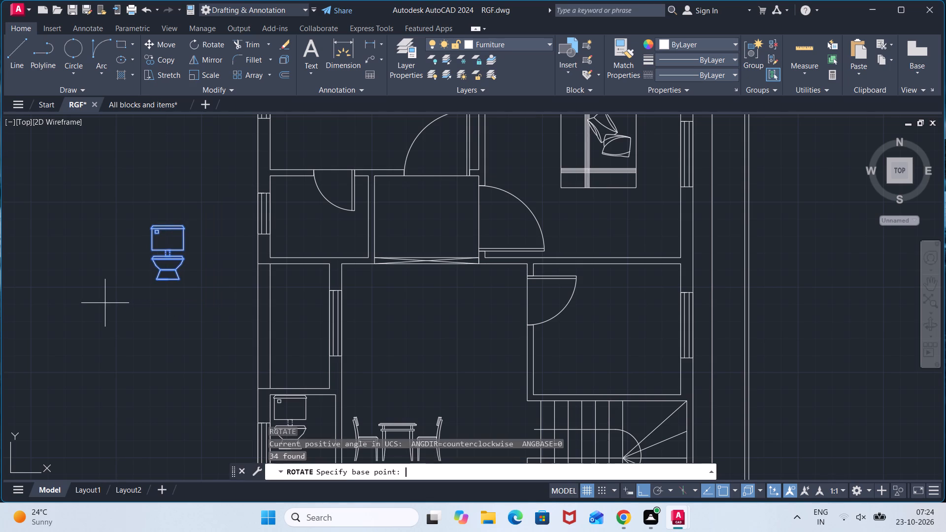
pyautogui.click(183, 224)
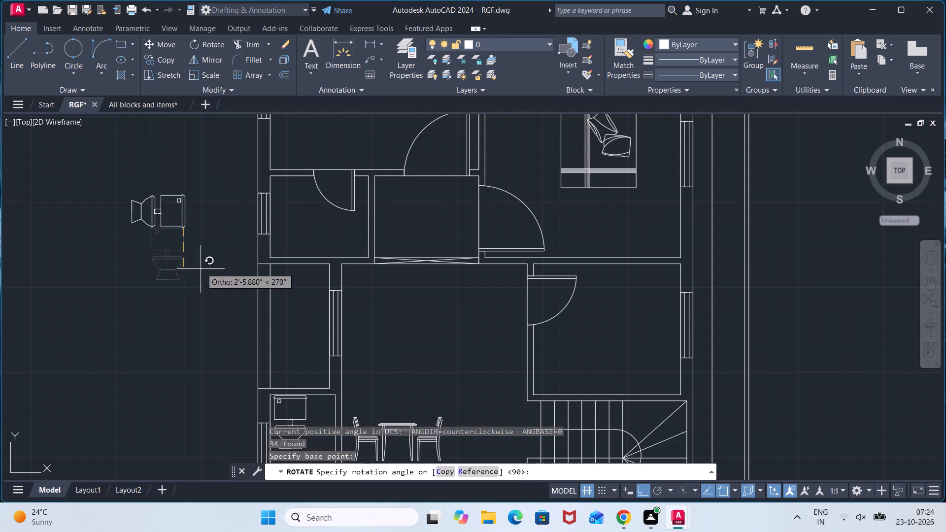
pyautogui.click(140, 247)
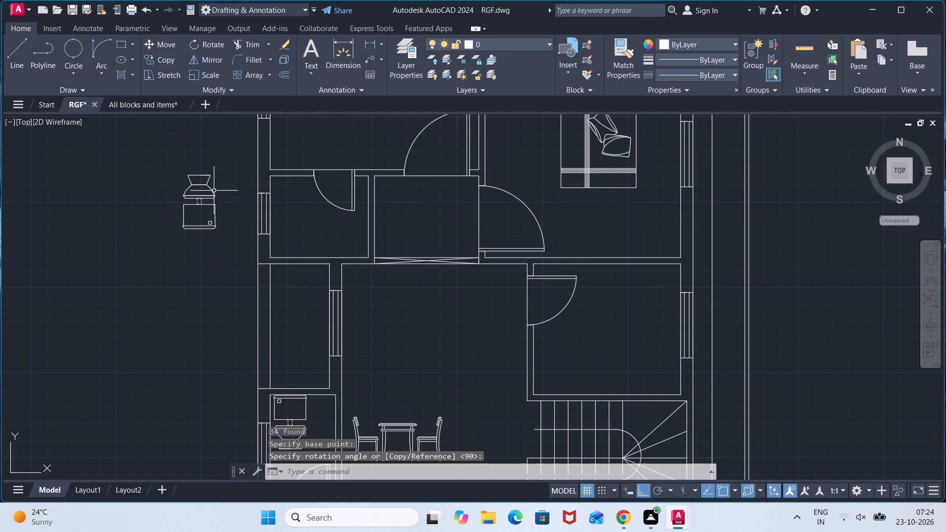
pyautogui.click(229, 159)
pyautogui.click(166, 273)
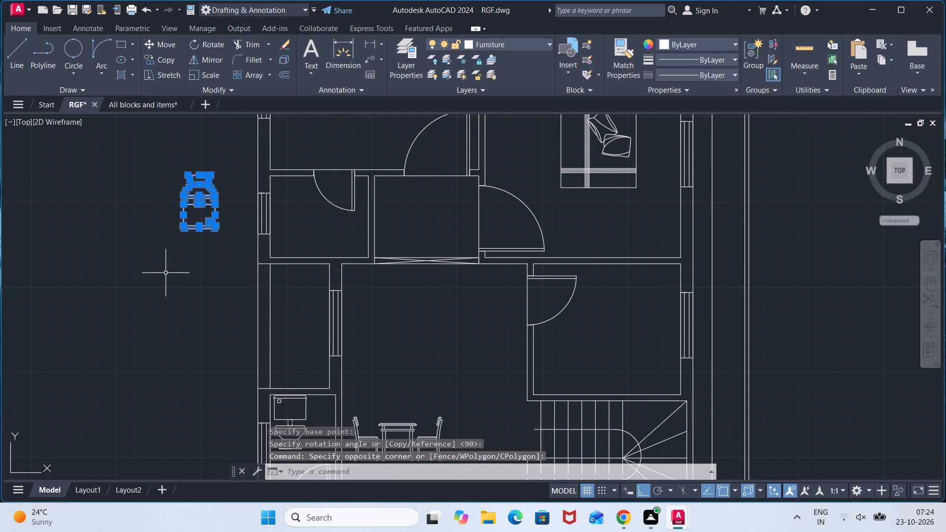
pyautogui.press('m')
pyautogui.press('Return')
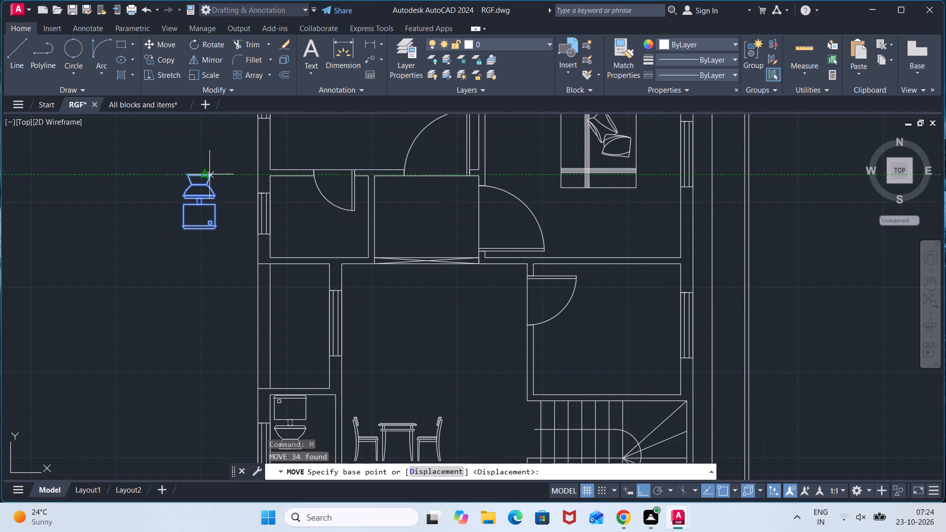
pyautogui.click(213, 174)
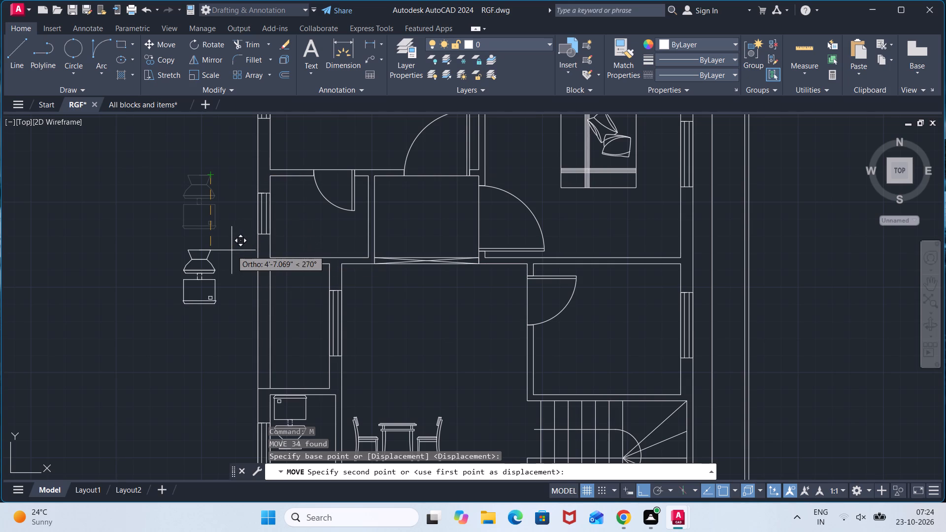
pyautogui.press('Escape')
# Move the rotated toilet, with Ortho off, into the southwest corner of the bathroom below the northwest bedroom.
pyautogui.click(240, 151)
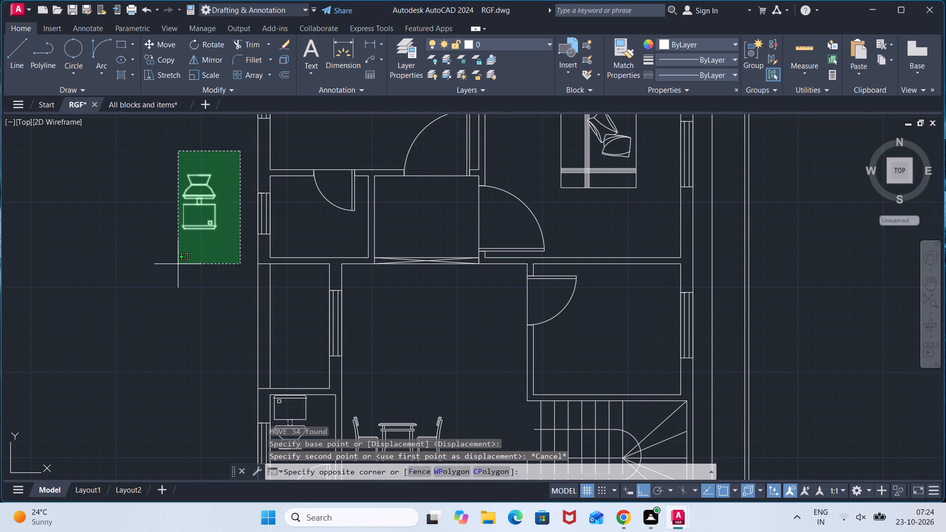
pyautogui.click(165, 264)
pyautogui.press('m')
pyautogui.press('Return')
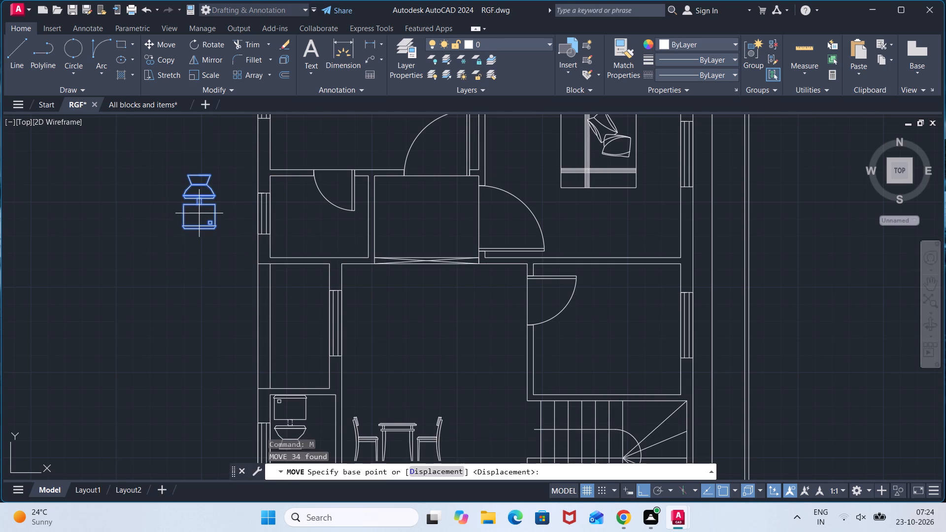
pyautogui.click(212, 204)
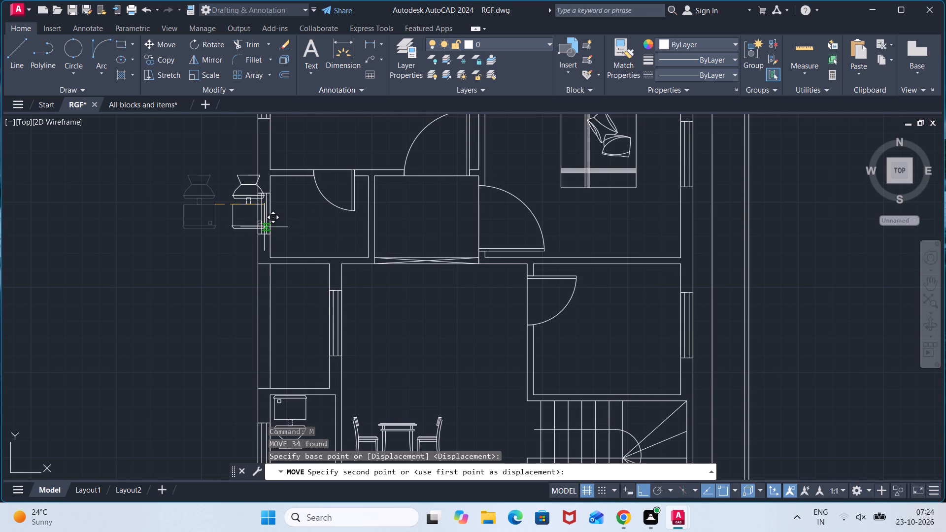
pyautogui.press('F8')
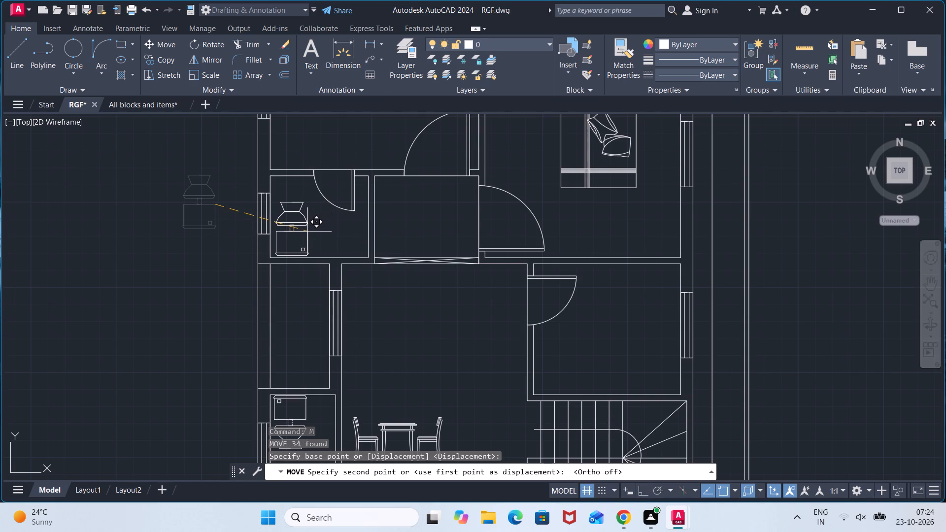
pyautogui.click(307, 232)
# Copy the rounded two-burner hob drawn in plan view from the kitchen appliances in All blocks and items.
pyautogui.scroll(-2, 403, 240)
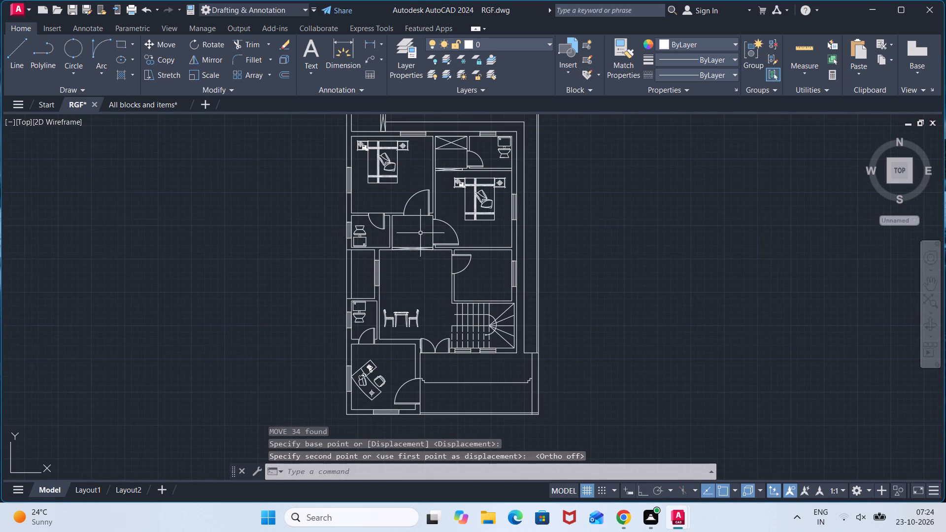
pyautogui.moveTo(419, 233); pyautogui.dragTo(407, 231, button='middle')
pyautogui.scroll(3, 405, 230)
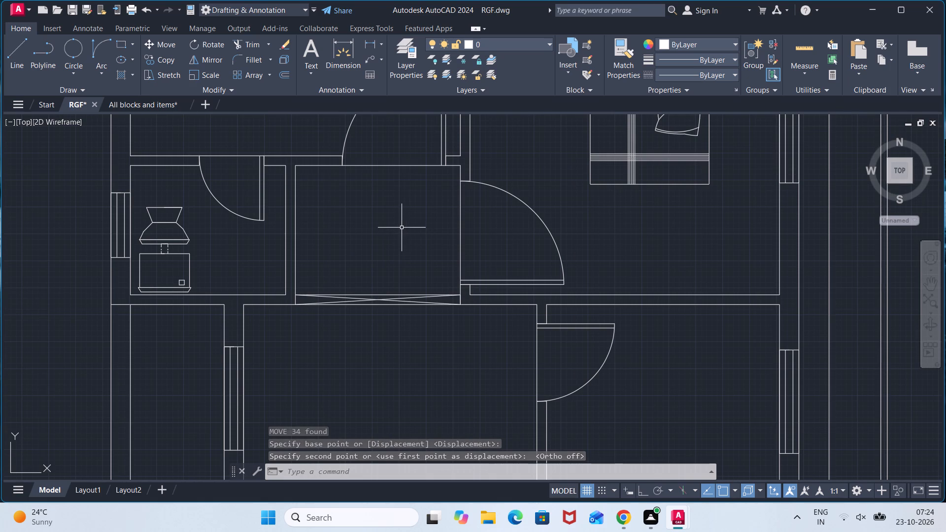
pyautogui.press('Escape')
pyautogui.scroll(-2, 406, 222)
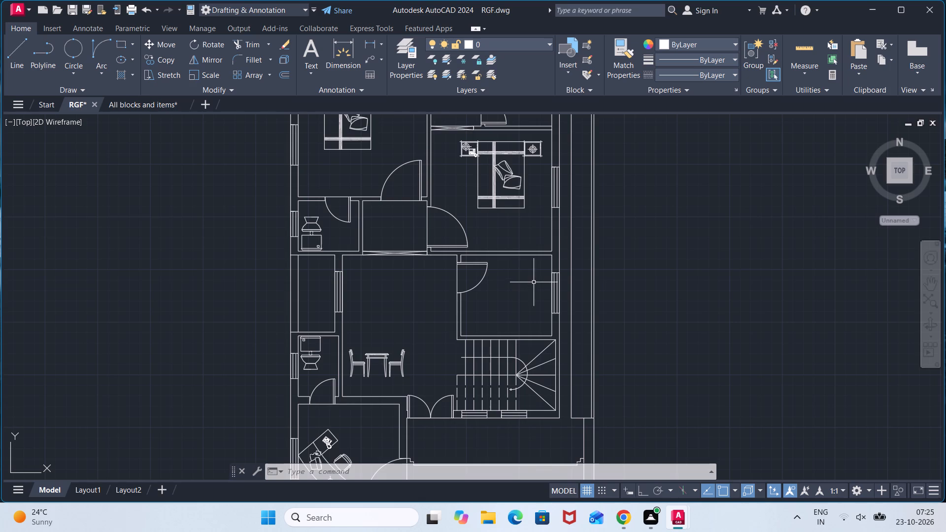
pyautogui.moveTo(521, 275); pyautogui.dragTo(457, 242, button='middle')
pyautogui.scroll(2, 456, 266)
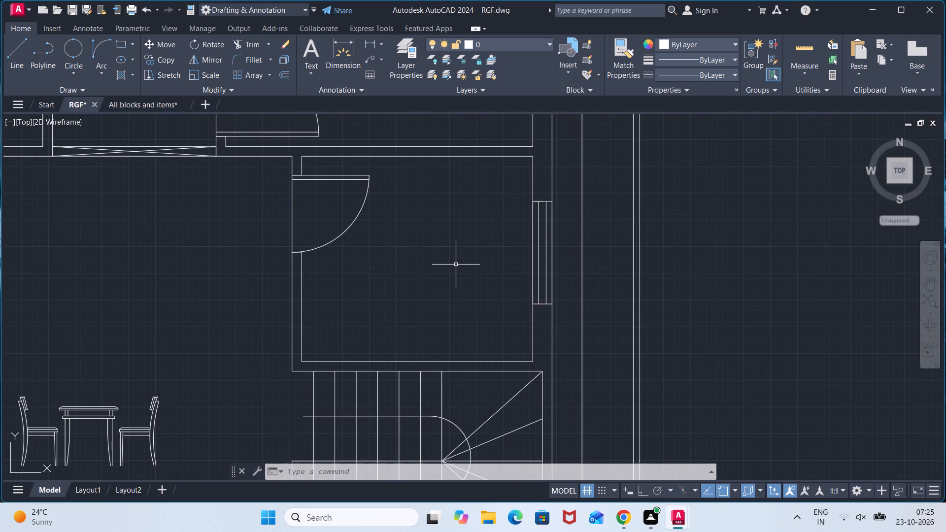
pyautogui.click(149, 99)
pyautogui.scroll(-2, 693, 206)
pyautogui.moveTo(727, 196); pyautogui.dragTo(499, 303, button='middle')
pyautogui.moveTo(647, 167); pyautogui.dragTo(563, 299, button='middle')
pyautogui.moveTo(254, 246); pyautogui.dragTo(559, 133, button='middle')
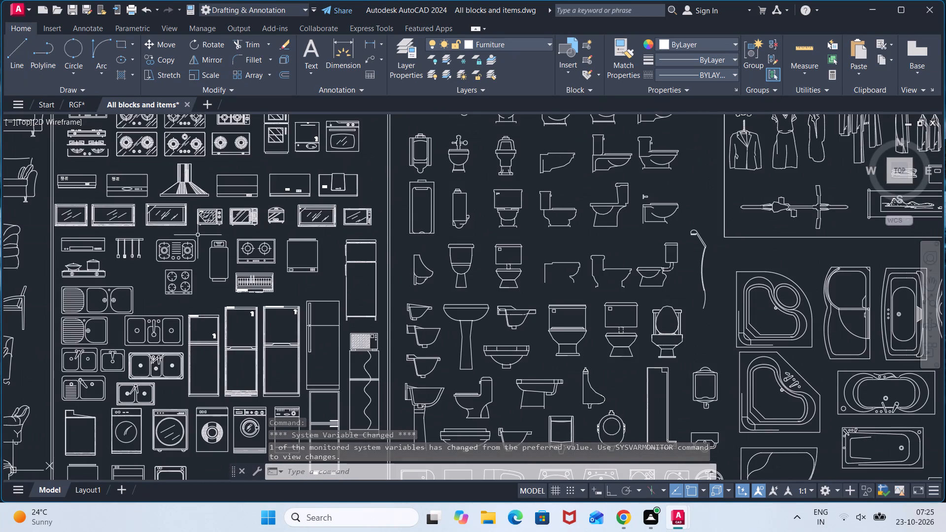
pyautogui.moveTo(197, 235); pyautogui.dragTo(331, 232, button='middle')
pyautogui.scroll(3, 313, 215)
pyautogui.scroll(-1, 312, 203)
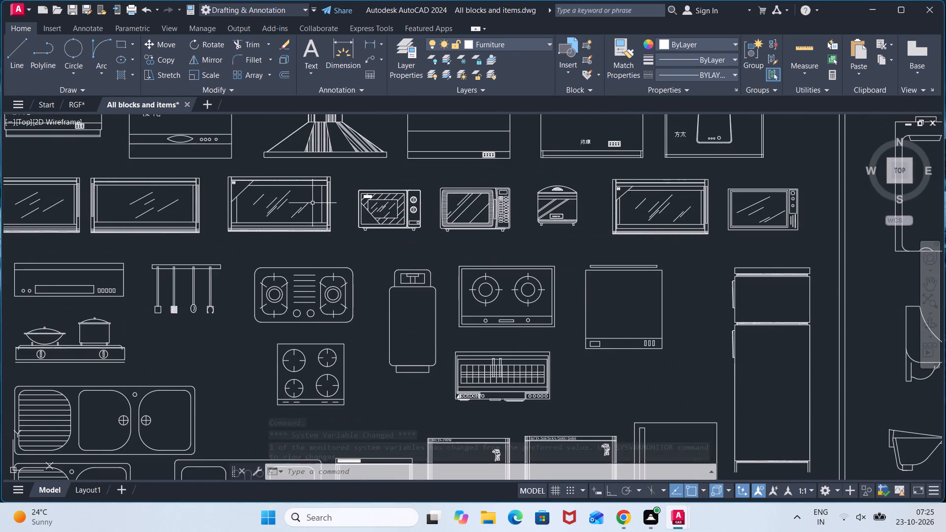
pyautogui.scroll(-1, 522, 173)
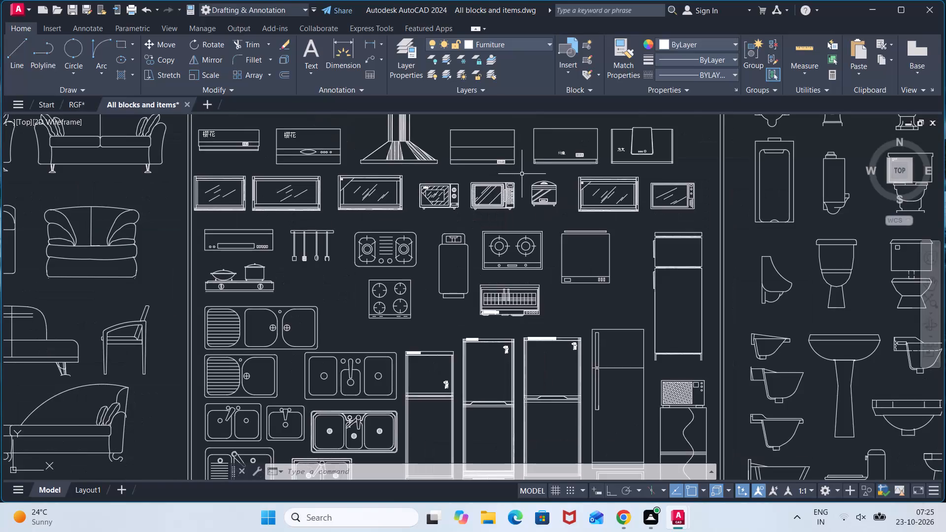
pyautogui.scroll(2, 408, 231)
pyautogui.moveTo(450, 208); pyautogui.dragTo(450, 216)
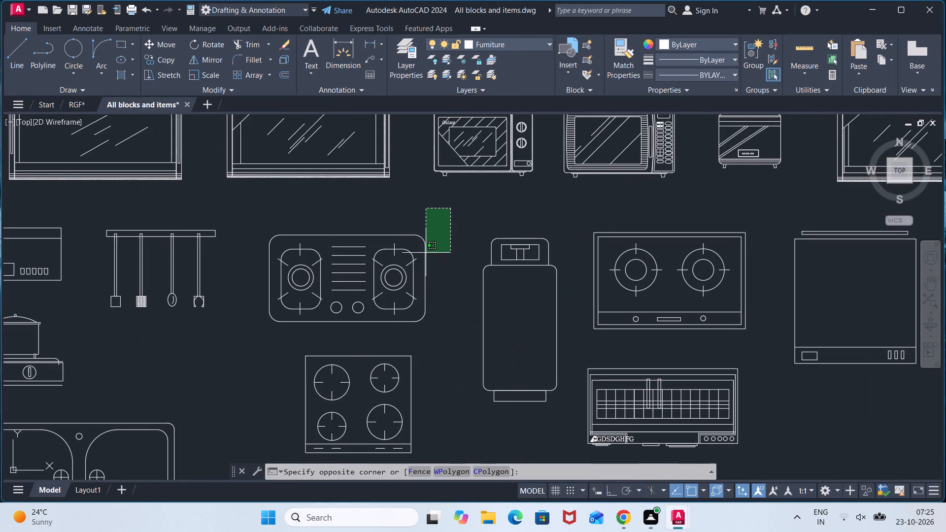
pyautogui.click(251, 327)
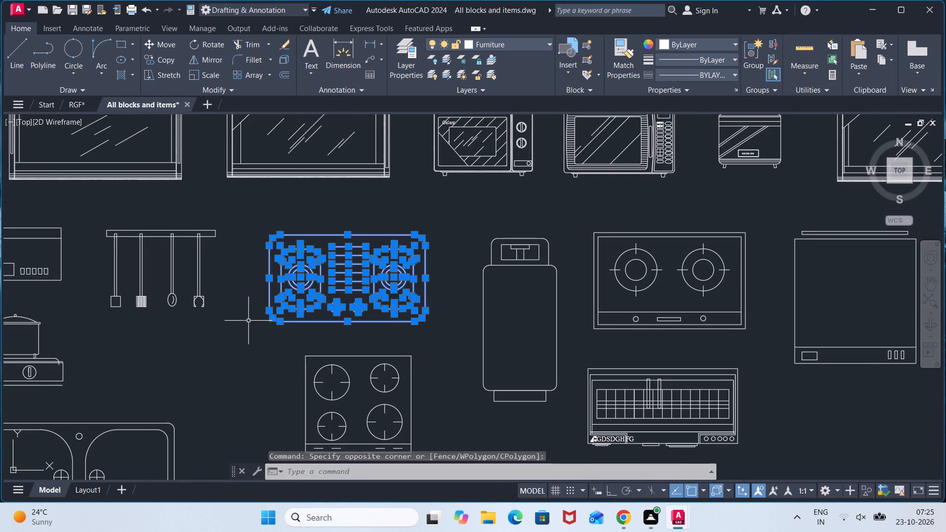
pyautogui.hotkey('ctrl', 'c')
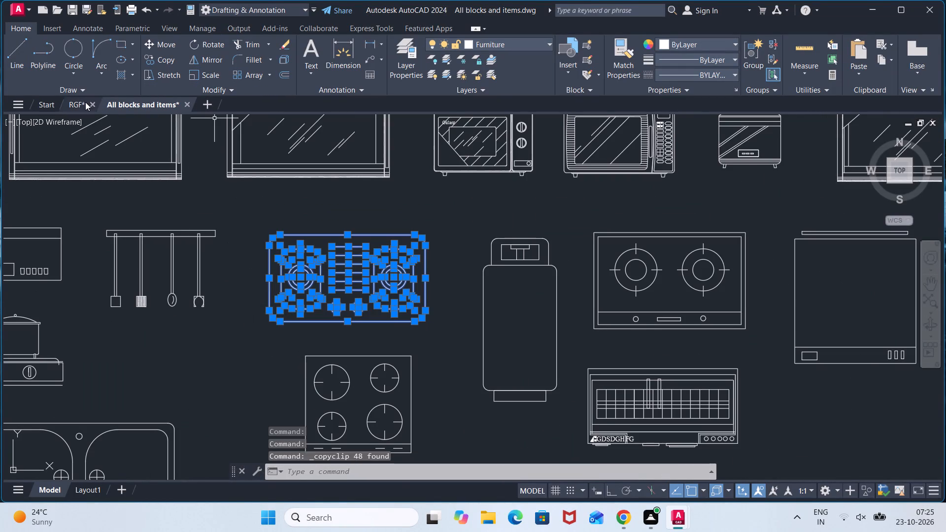
# Paste the hob into the middle of the RGF kitchen, the room directly north of the staircase.
pyautogui.click(85, 102)
pyautogui.hotkey('ctrl', 'v')
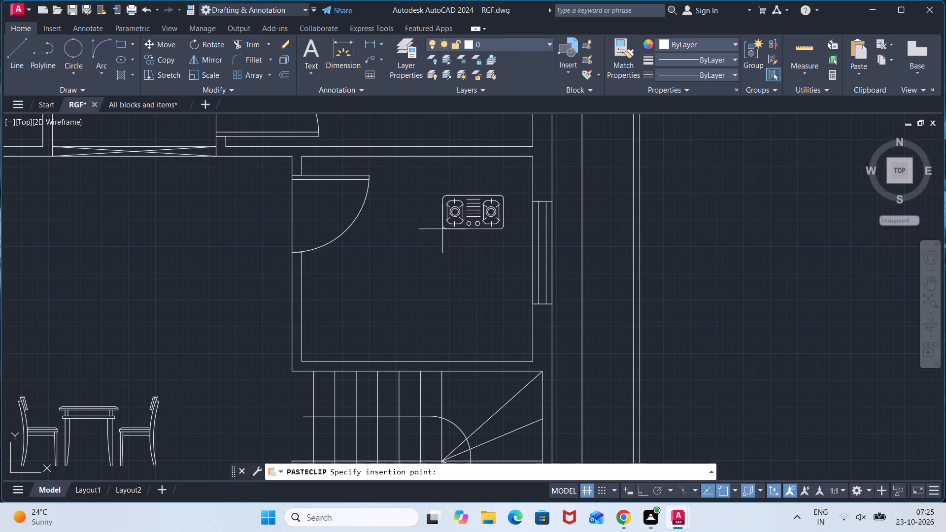
pyautogui.click(416, 290)
# Rotate the hob 90° clockwise about its northwest corner so its knobs face west.
pyautogui.click(486, 242)
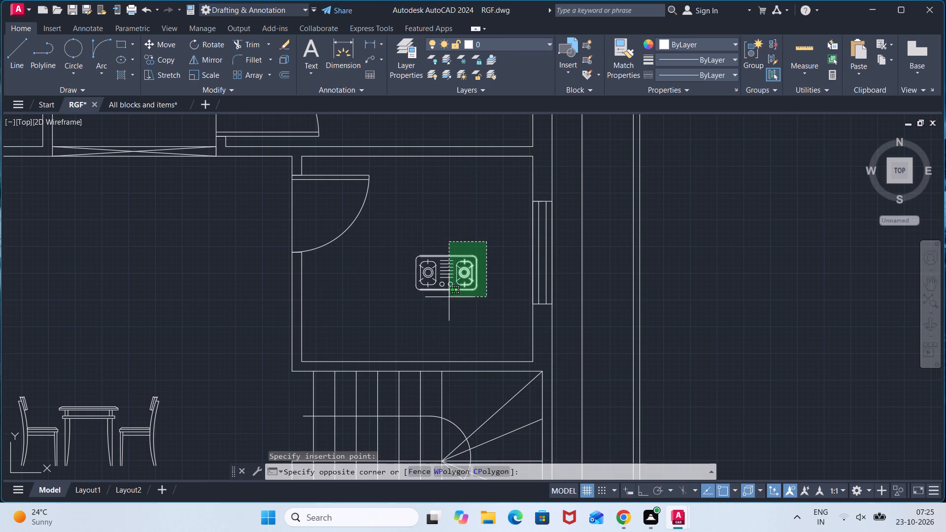
pyautogui.click(397, 305)
pyautogui.write('RO')
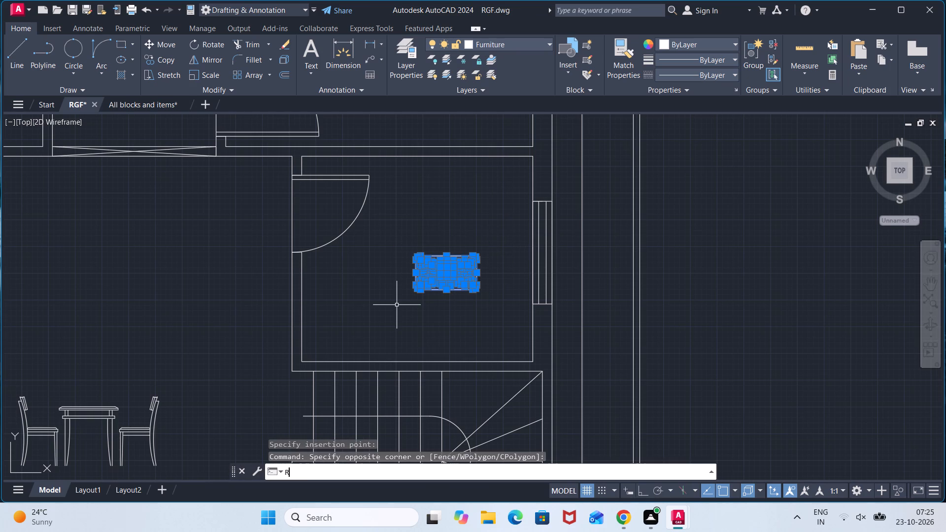
pyautogui.press('Return')
pyautogui.click(414, 252)
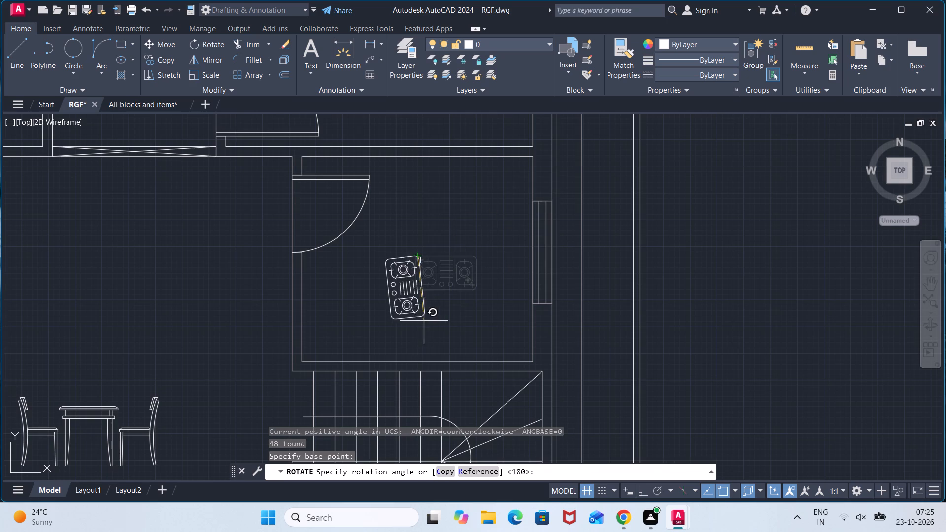
pyautogui.click(415, 319)
# Move the rotated hob about 4' east, beside the window in the kitchen's east wall.
pyautogui.click(443, 236)
pyautogui.click(367, 332)
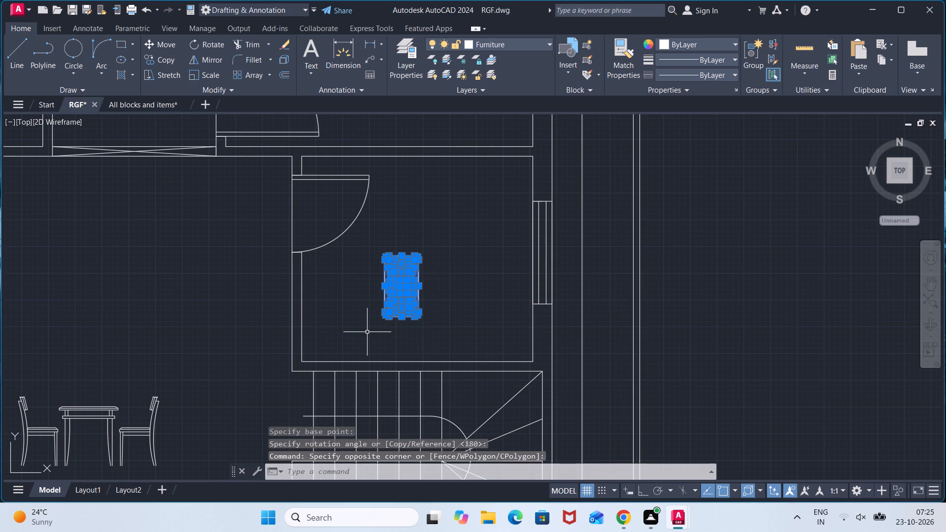
pyautogui.press('m')
pyautogui.press('Return')
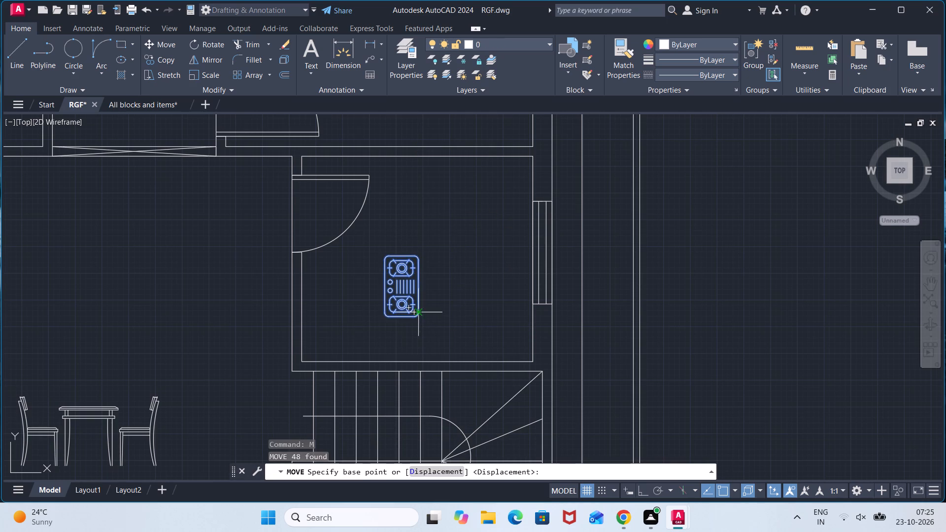
pyautogui.click(422, 311)
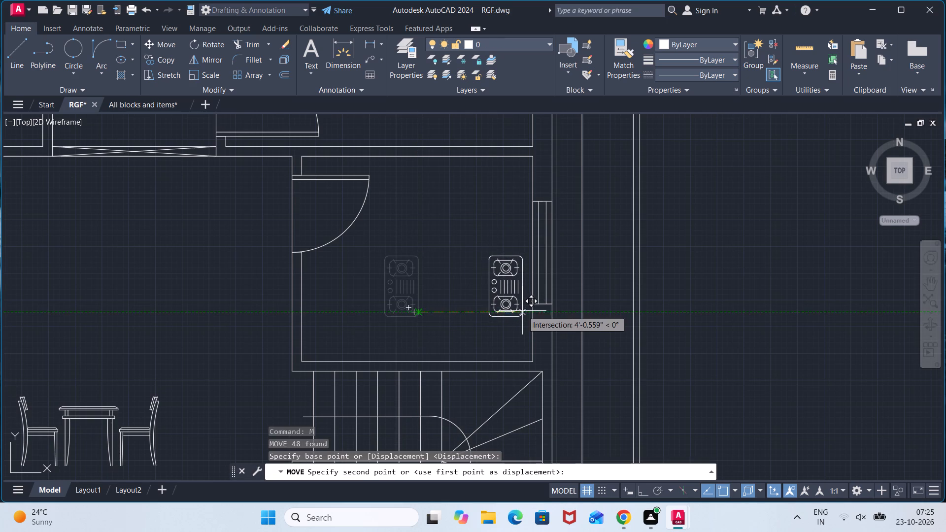
pyautogui.click(523, 316)
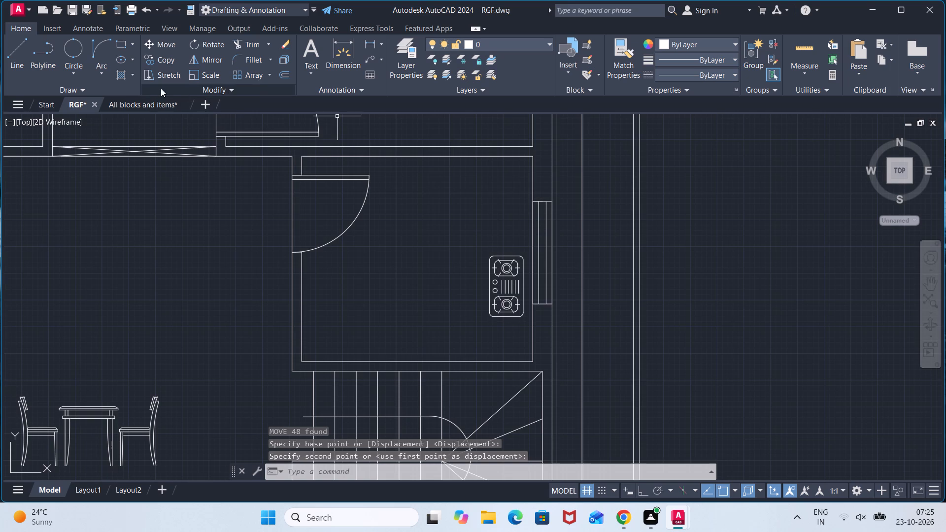
# Copy the double-bowl sink with a ribbed drainboard from the kitchen items in All blocks and items.
pyautogui.click(153, 110)
pyautogui.scroll(-2, 478, 231)
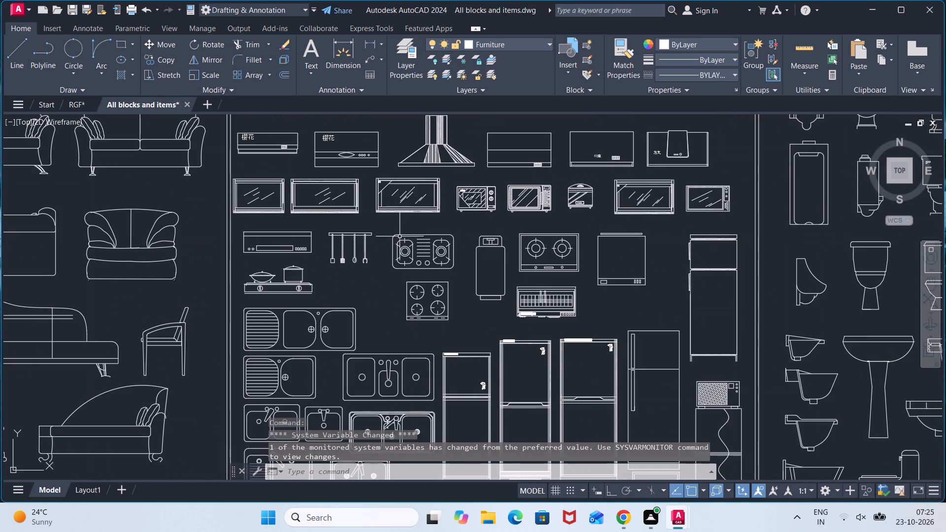
pyautogui.click(377, 226)
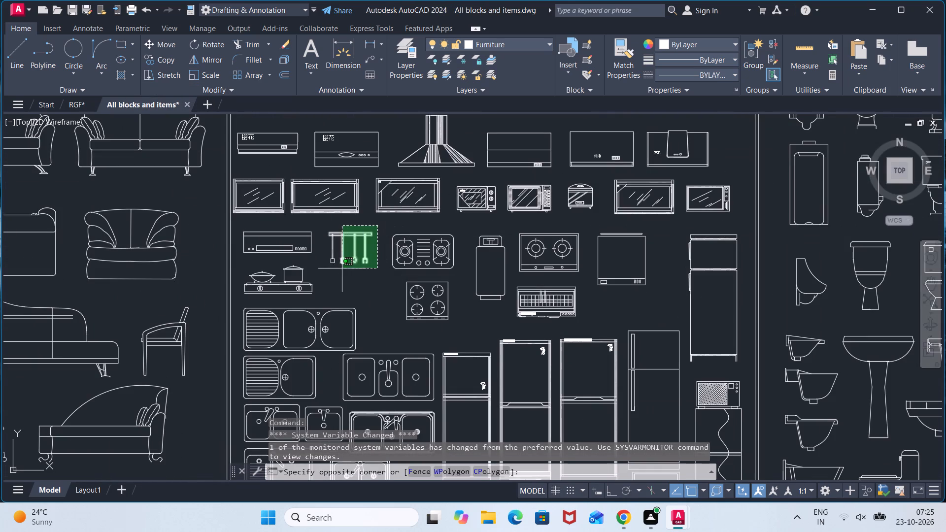
pyautogui.press('Escape')
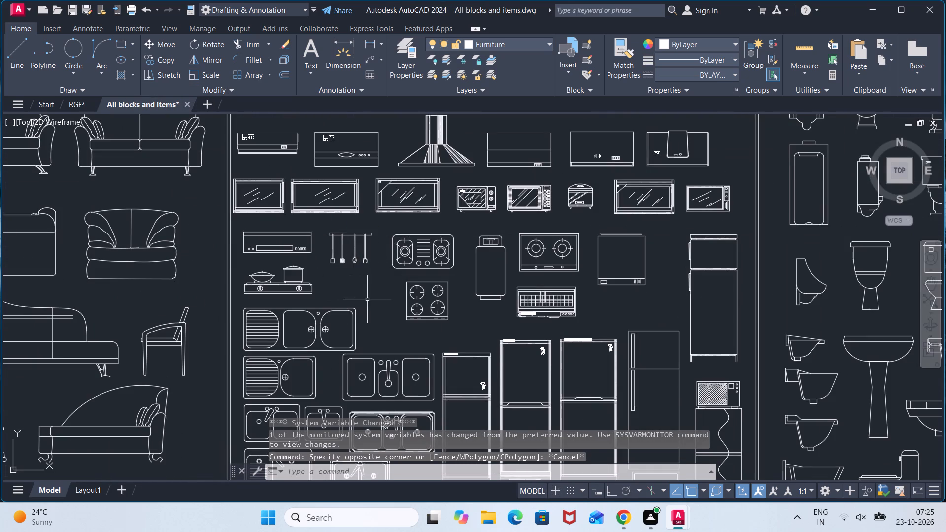
pyautogui.click(369, 300)
pyautogui.scroll(1, 304, 349)
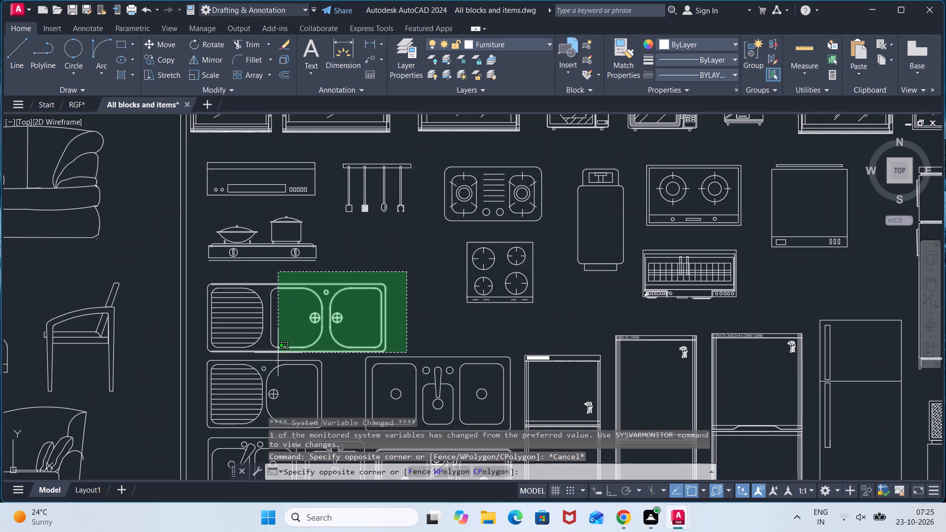
pyautogui.click(204, 354)
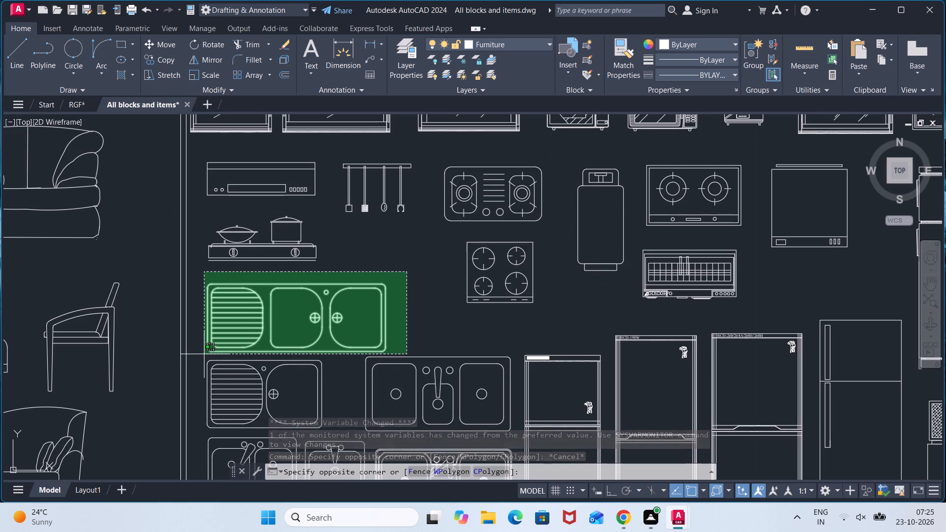
pyautogui.hotkey('ctrl', 'c')
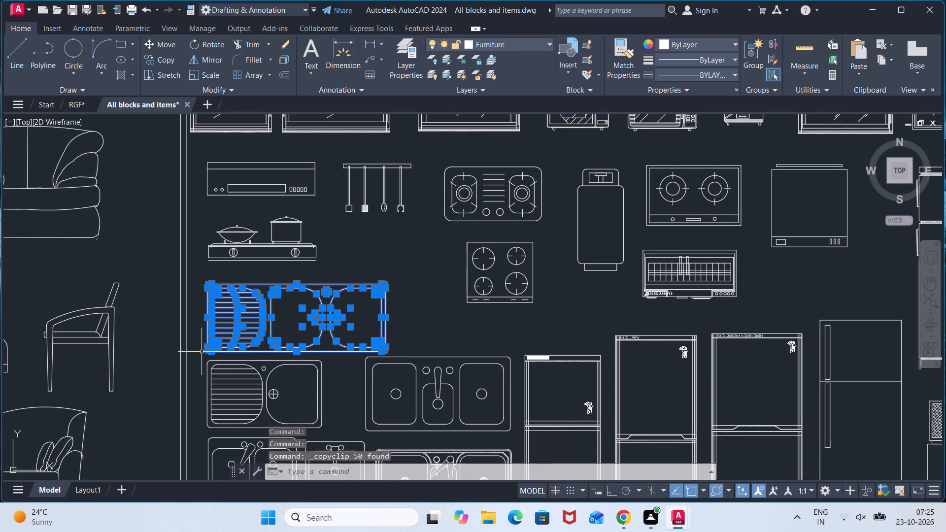
# Paste the sink into the RGF kitchen rotated 180°, along the south wall with its drainboard to the east.
pyautogui.click(77, 101)
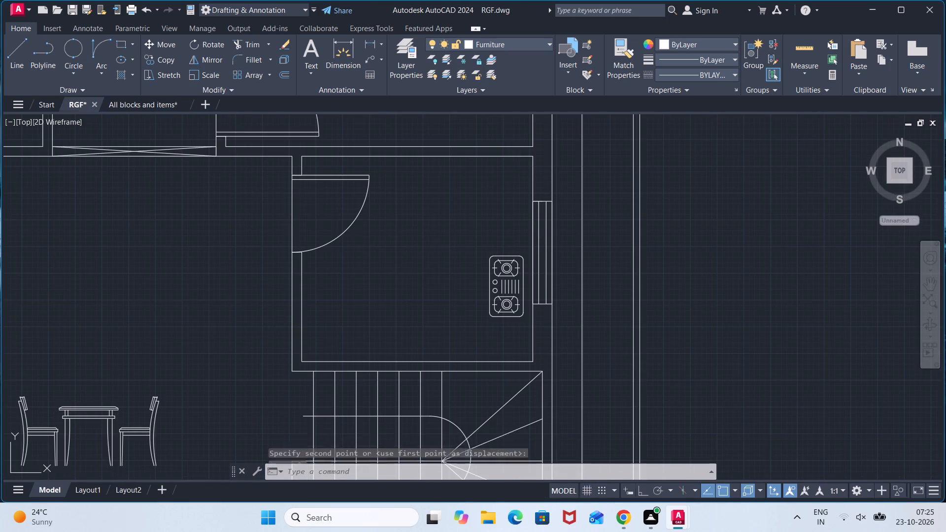
pyautogui.hotkey('ctrl', 'v')
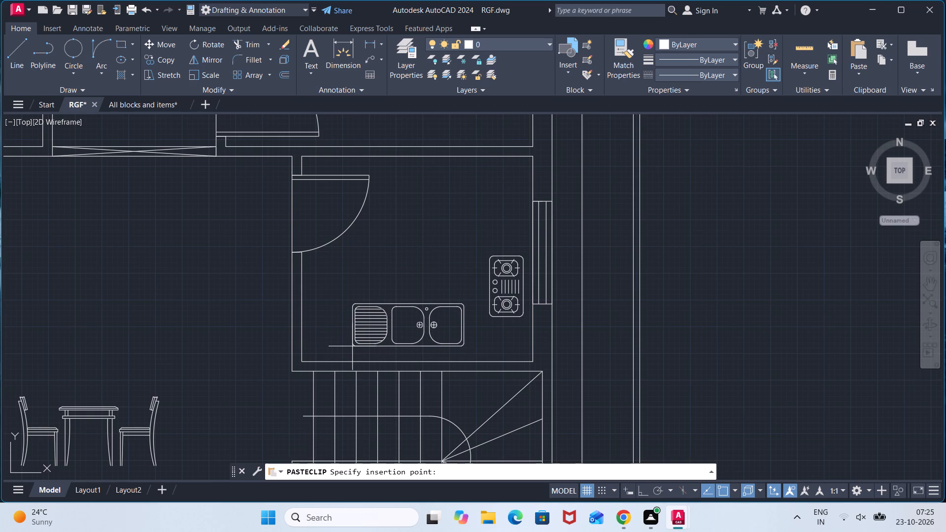
pyautogui.press('r')
pyautogui.press('o')
pyautogui.press('Return')
pyautogui.write('180')
pyautogui.press('Return')
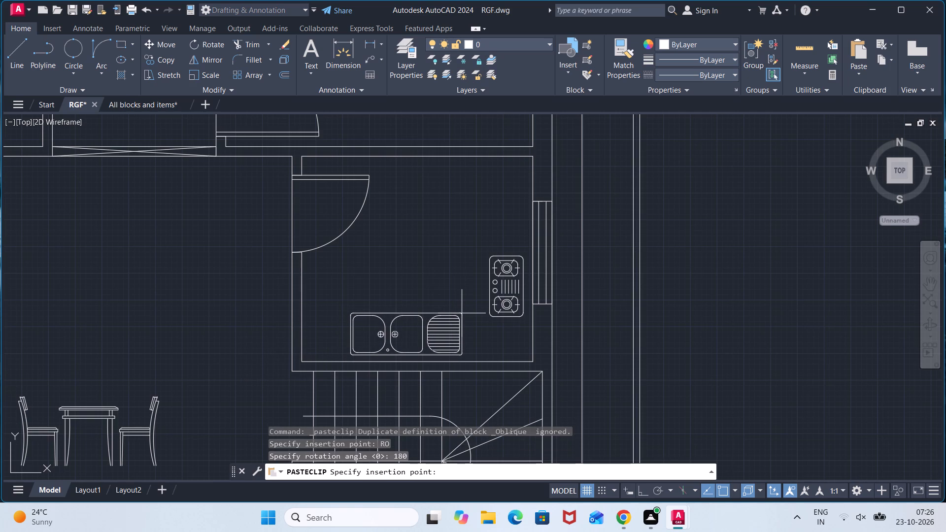
pyautogui.click(462, 316)
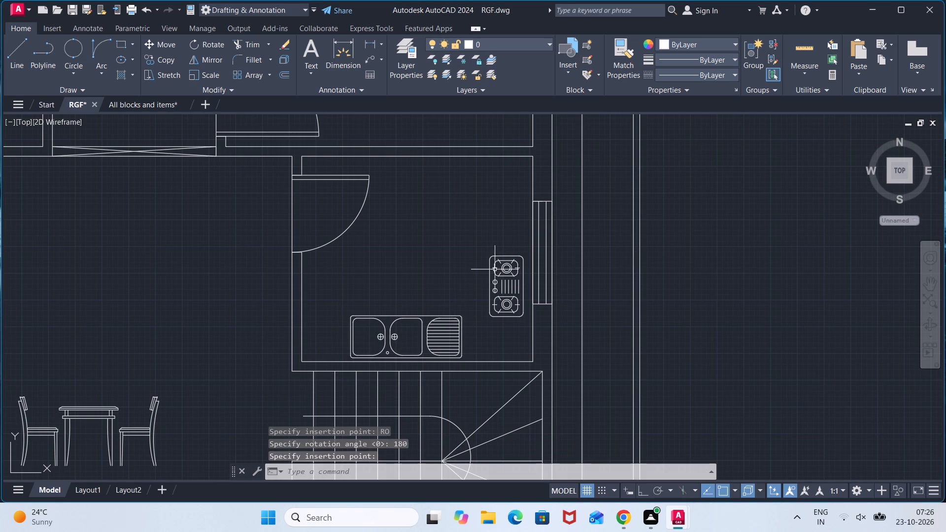
# Draw the kitchen counter edge around the hob and sink from east wall to south wall, inner legs about 2'-8" and 5'-2" long.
pyautogui.write('LL')
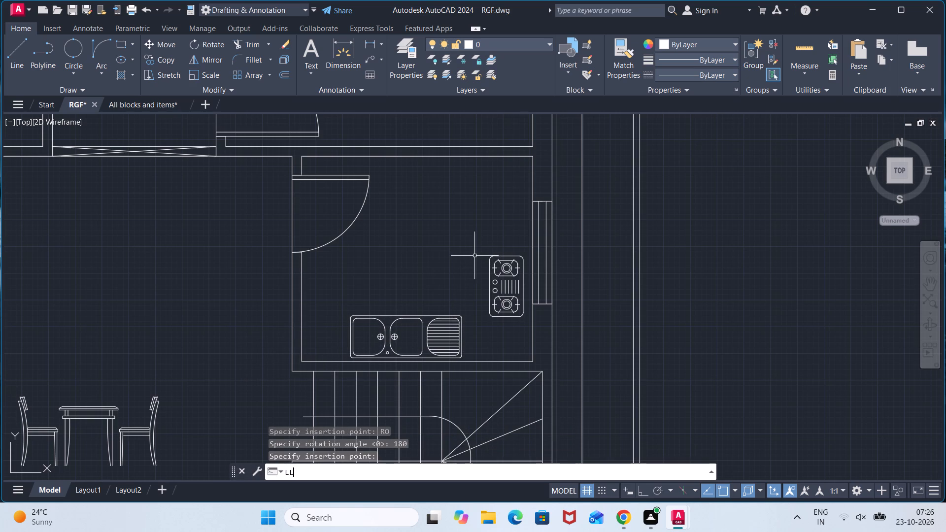
pyautogui.press('BackSpace')
pyautogui.press('Return')
pyautogui.click(531, 225)
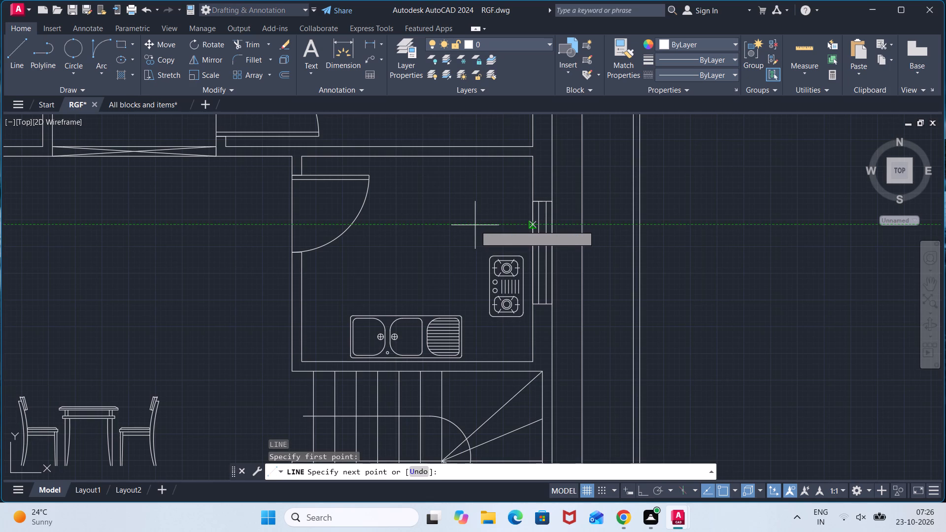
pyautogui.press('F8')
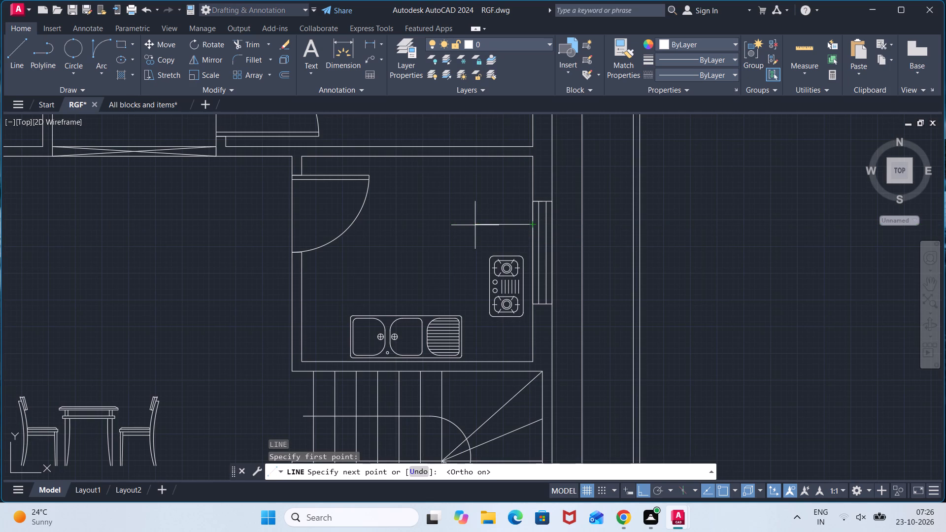
pyautogui.click(471, 222)
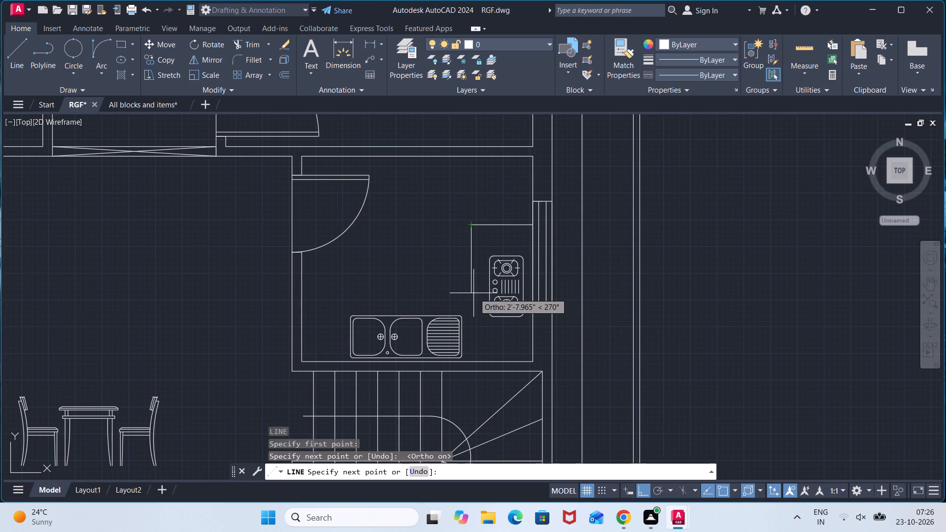
pyautogui.click(473, 293)
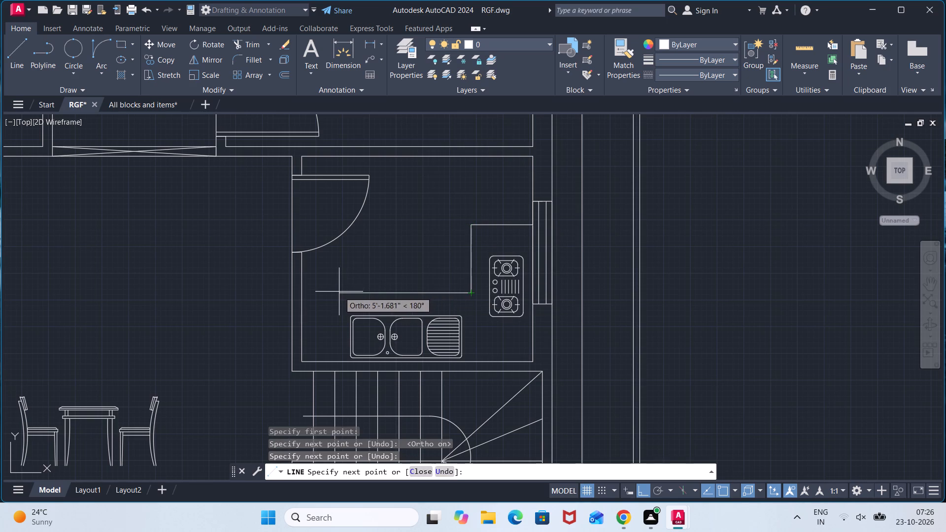
pyautogui.click(339, 292)
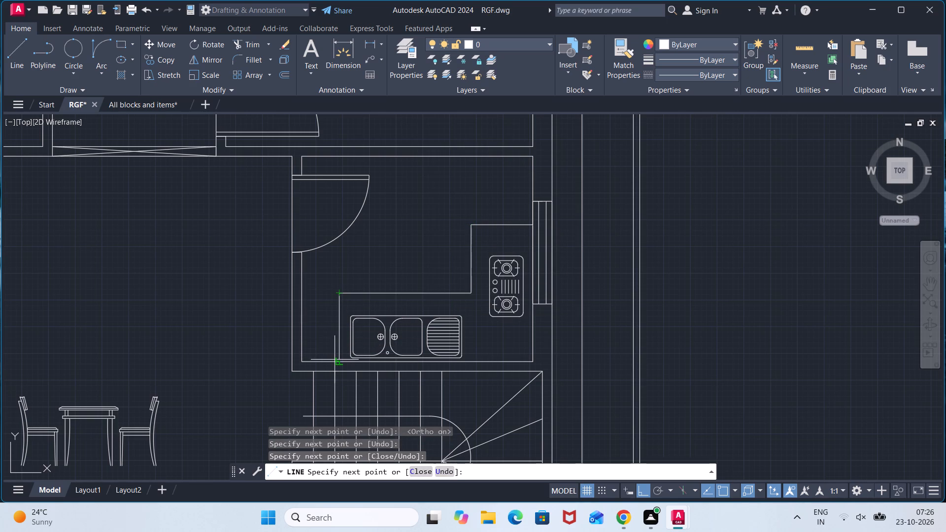
pyautogui.click(339, 358)
pyautogui.press('Escape')
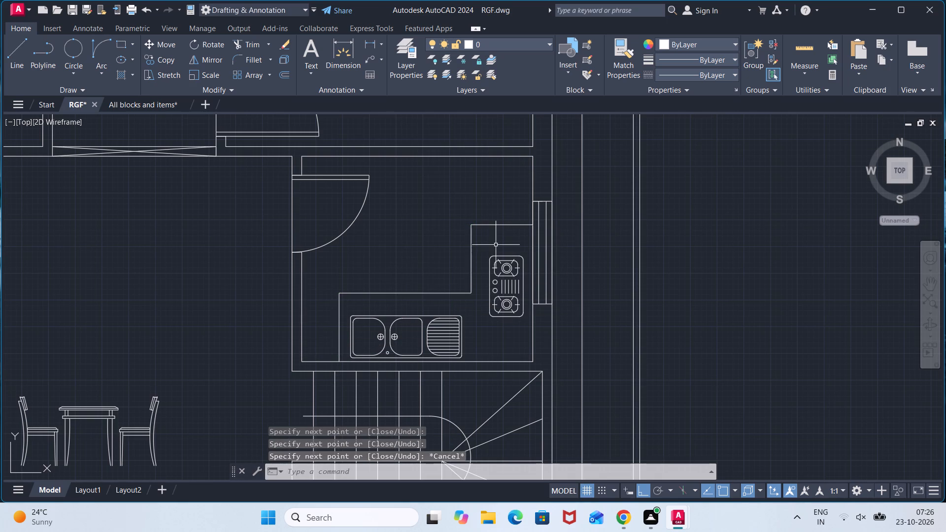
# Add a single-line text label "LOBBY" over "6'WIDE" in the lobby, with 6" height and 0° rotation.
pyautogui.moveTo(454, 207); pyautogui.dragTo(454, 276, button='middle')
pyautogui.scroll(-3, 446, 242)
pyautogui.scroll(2, 386, 227)
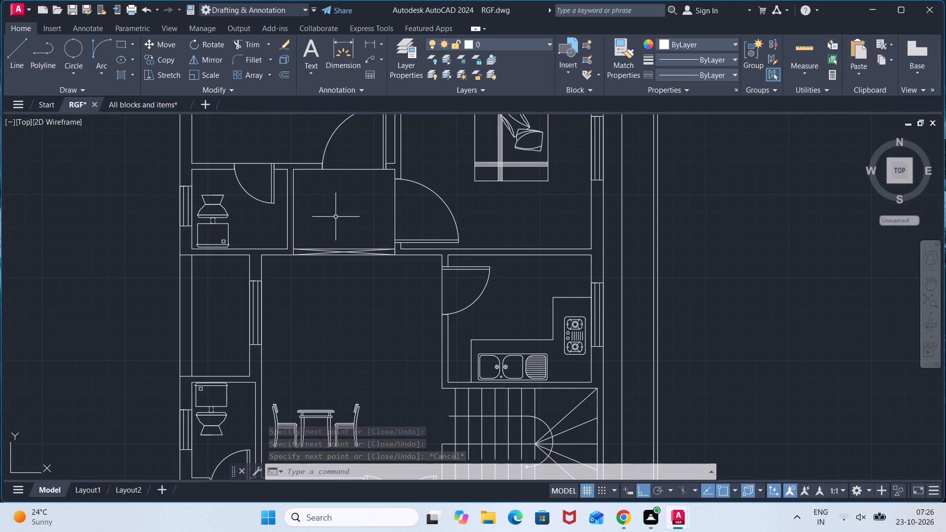
pyautogui.click(308, 70)
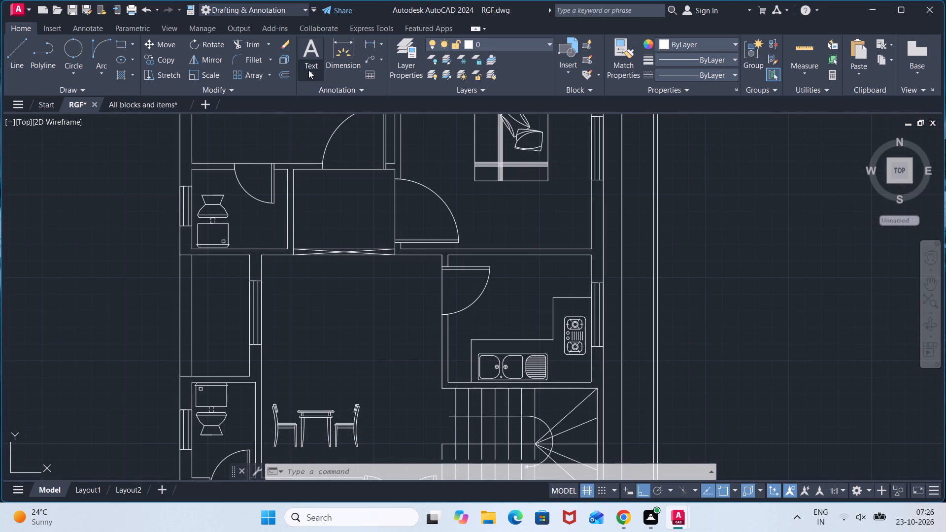
pyautogui.click(349, 116)
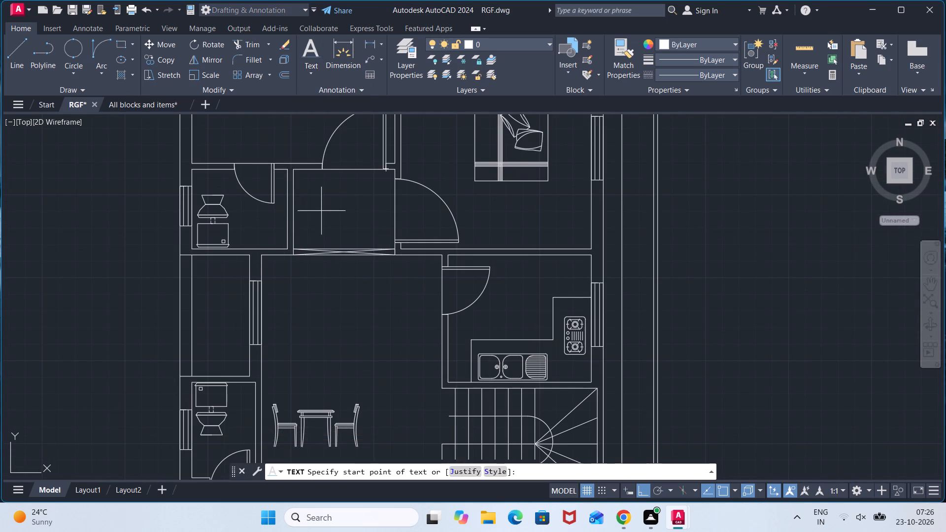
pyautogui.click(315, 198)
pyautogui.write('6"')
pyautogui.press('Return')
pyautogui.press('0')
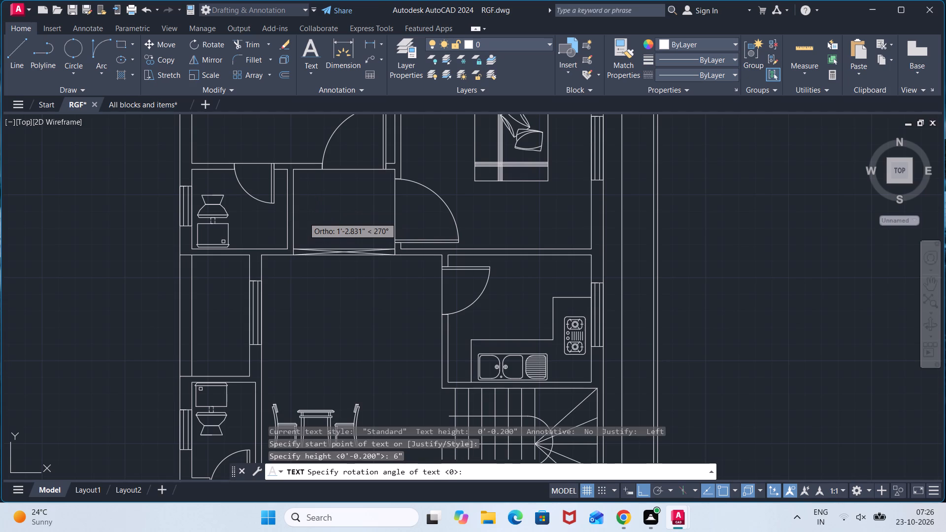
pyautogui.press('Return')
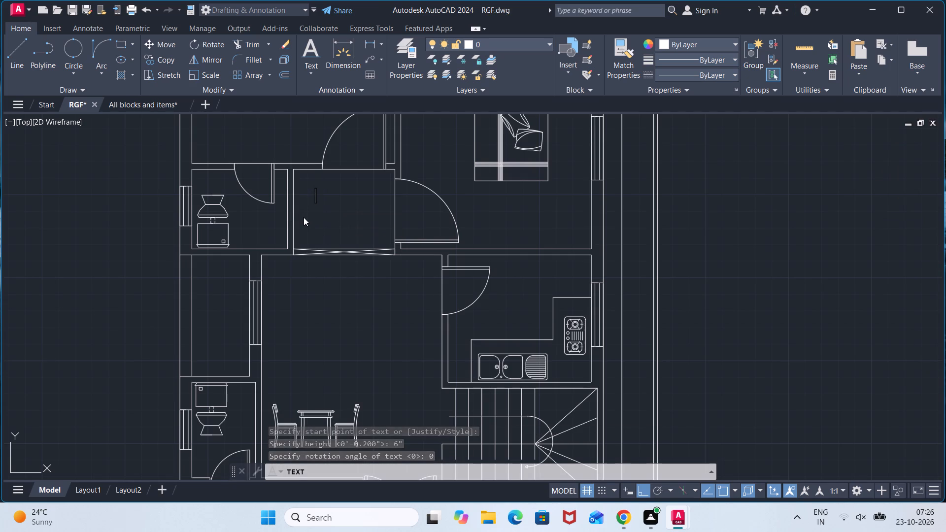
pyautogui.write('LOBBY')
pyautogui.press('Return')
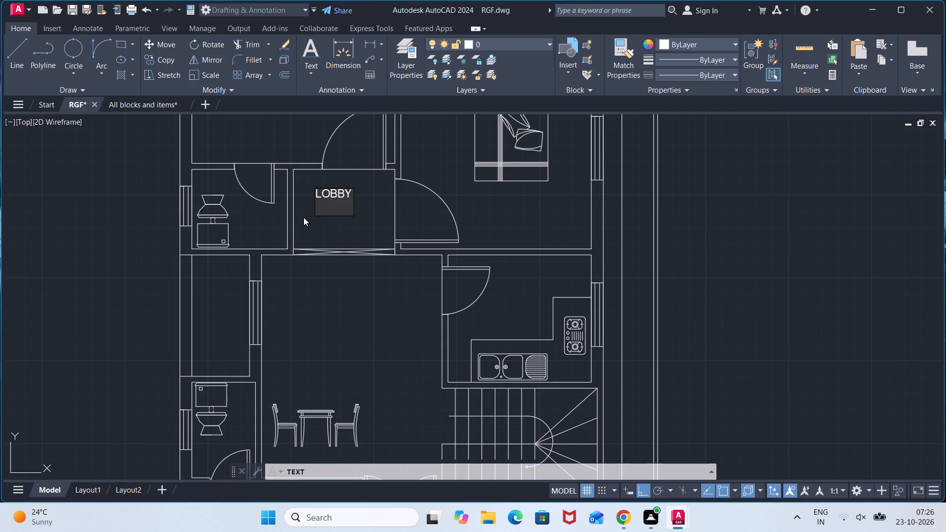
pyautogui.write("6'")
pyautogui.write('WIDE')
# Label the northwest bedroom "BED ROOM" with "12'9"X12'" on a second line, below the bed.
pyautogui.moveTo(265, 139); pyautogui.dragTo(279, 248, button='middle')
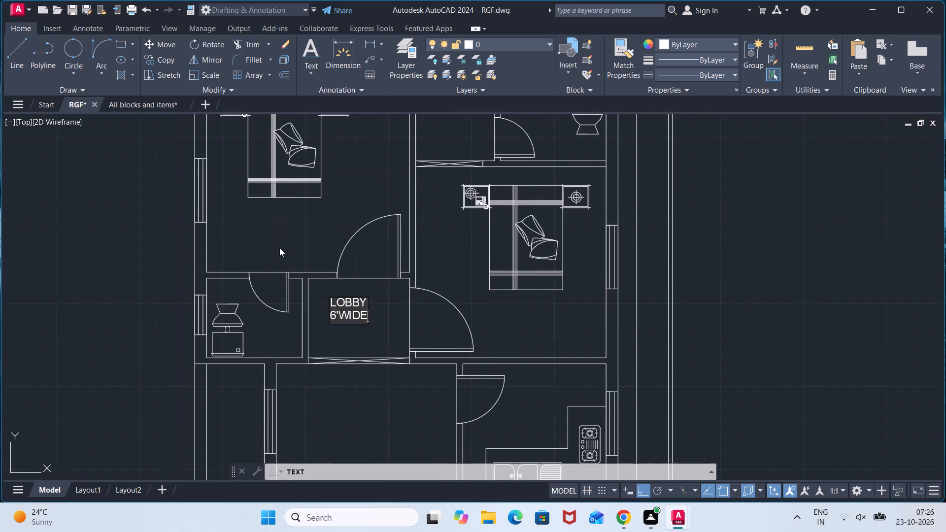
pyautogui.click(227, 222)
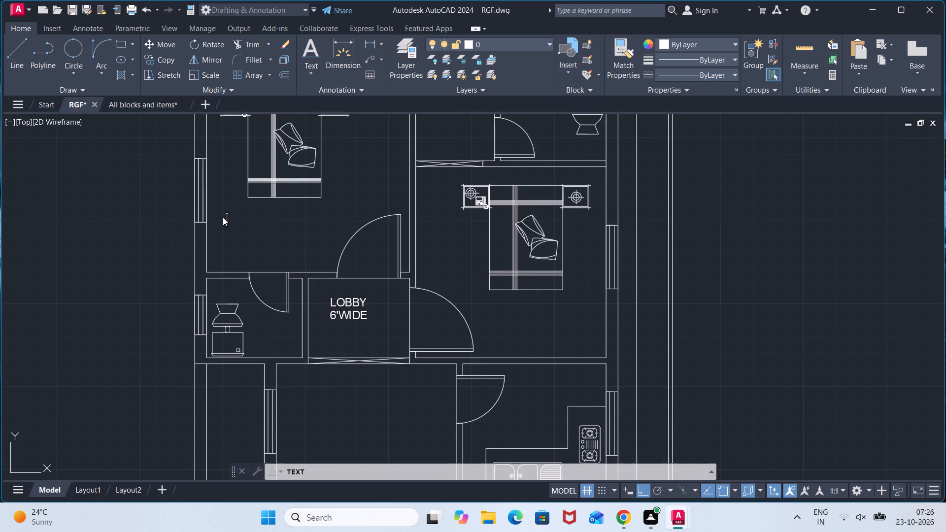
pyautogui.press('space')
pyautogui.write('B')
pyautogui.write('ED ROOM')
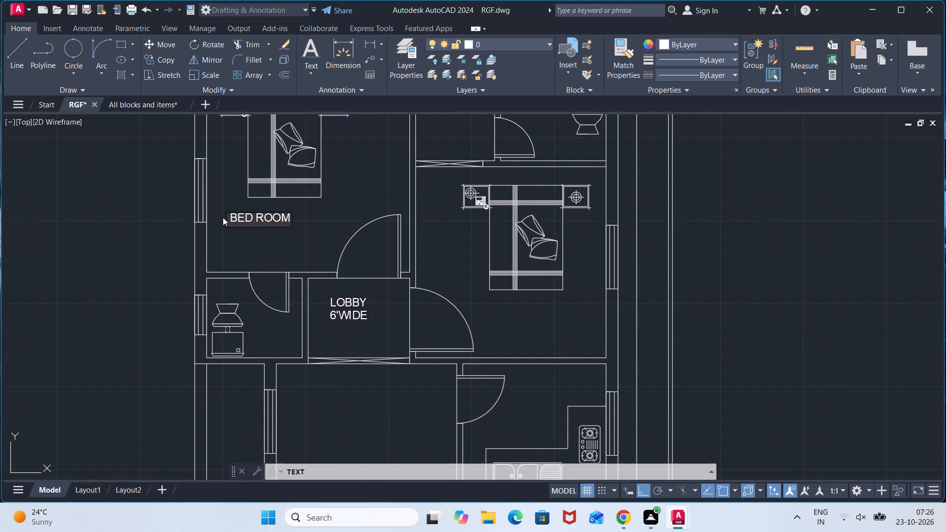
pyautogui.press('Return')
pyautogui.write('12\'9"')
pyautogui.press('x')
pyautogui.write("12'")
# Label the bathroom west of the lobby "BATH" with "6'X5'" on a second line, beside the toilet.
pyautogui.click(251, 326)
pyautogui.scroll(2, 254, 326)
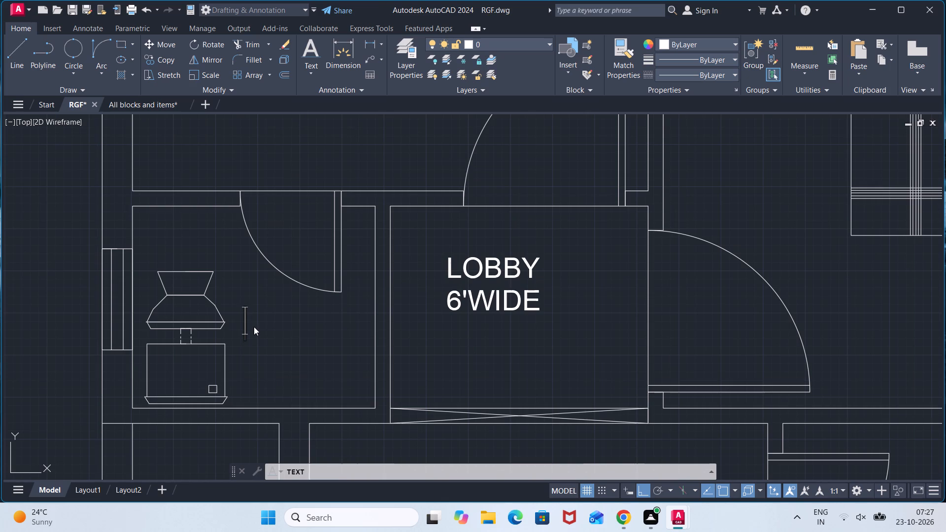
pyautogui.write('BA')
pyautogui.write('TH')
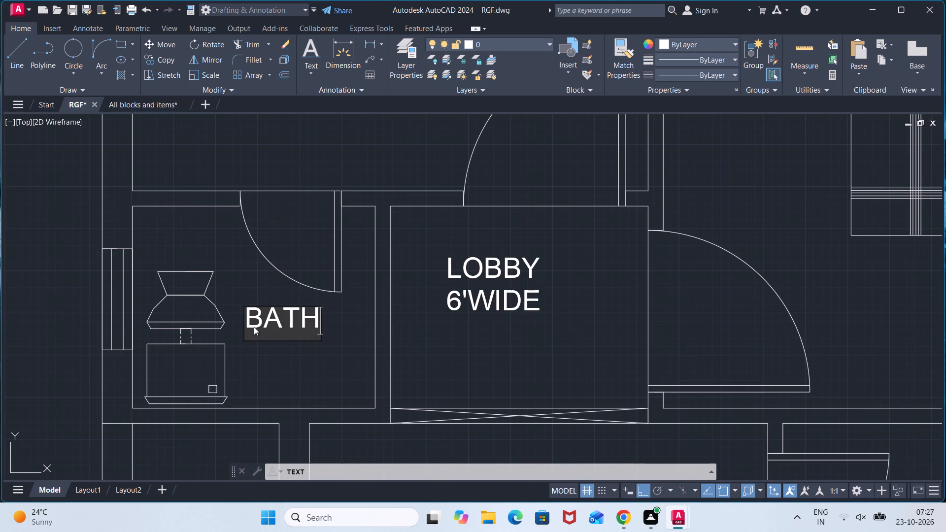
pyautogui.press('Return')
pyautogui.press('6')
pyautogui.write("'X5'")
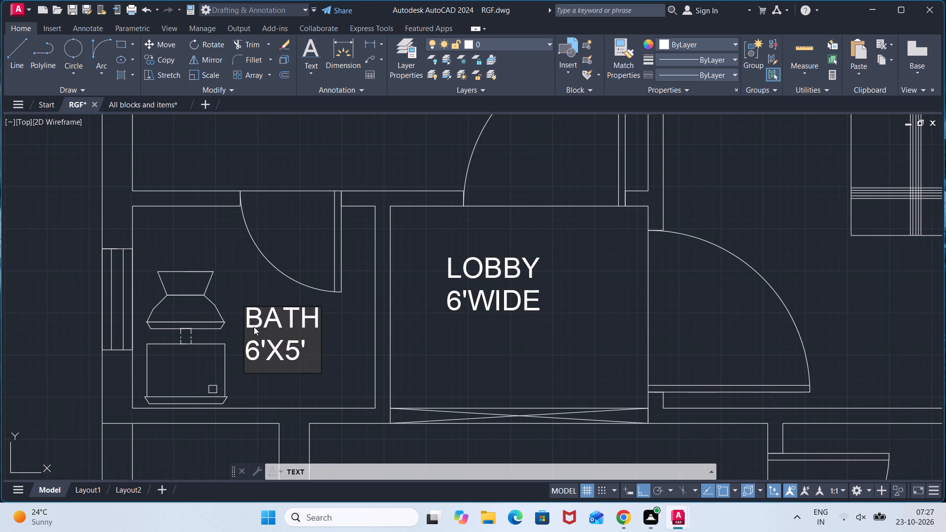
# Label the dressing area south of the wardrobe "DRESS", "5'7.5"" and "WIDE" on three lines.
pyautogui.scroll(-2, 367, 151)
pyautogui.moveTo(361, 140); pyautogui.dragTo(270, 239, button='middle')
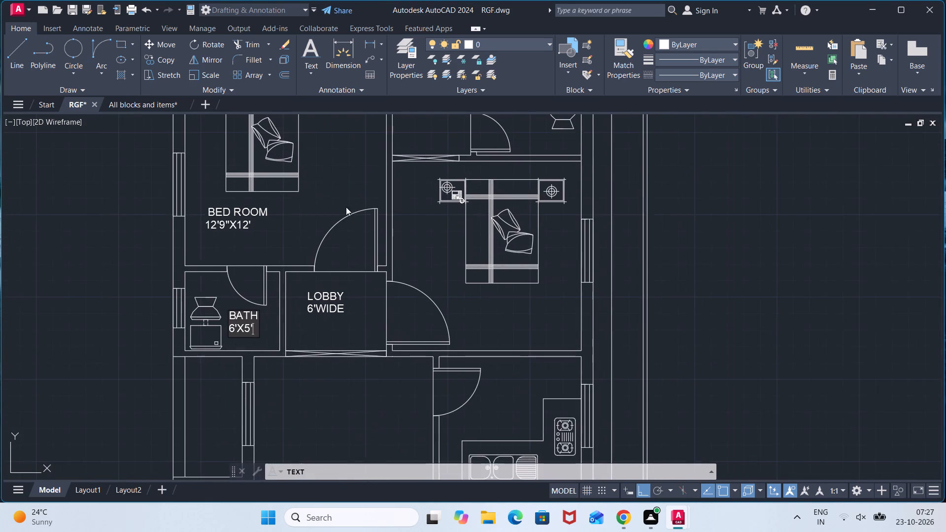
pyautogui.moveTo(364, 187); pyautogui.dragTo(298, 307, button='middle')
pyautogui.click(353, 247)
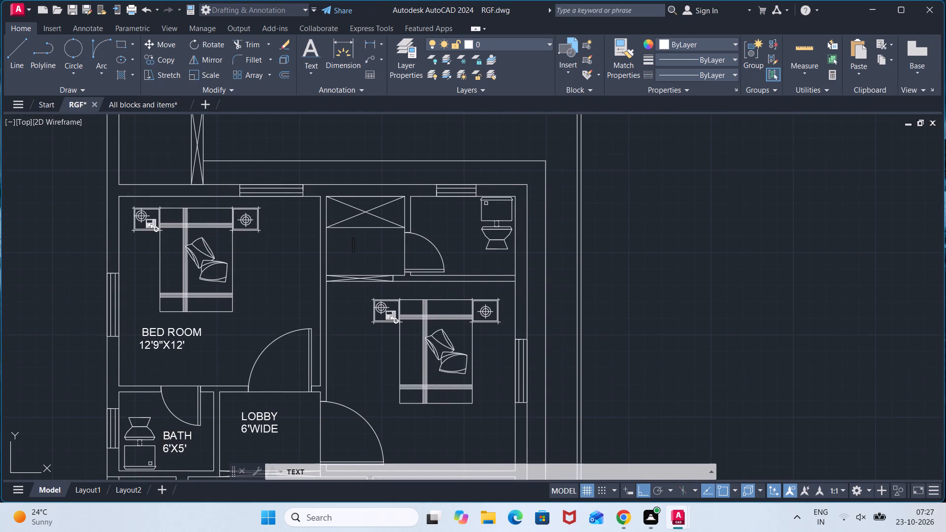
pyautogui.write('DRES')
pyautogui.press('s')
pyautogui.press('Return')
pyautogui.write("5'")
pyautogui.write('7.5')
pyautogui.hotkey('shift', '"')
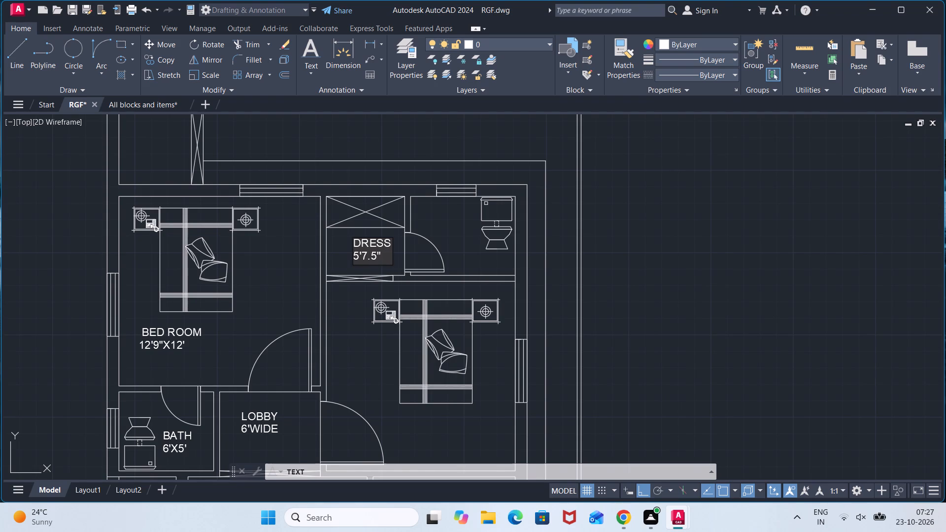
pyautogui.press('x')
pyautogui.press('BackSpace')
pyautogui.press('Return')
pyautogui.write('WI')
pyautogui.write('DE')
# Label the northeast bathroom "BATH" with "7'X5'" on a second line, west of the toilet.
pyautogui.click(441, 213)
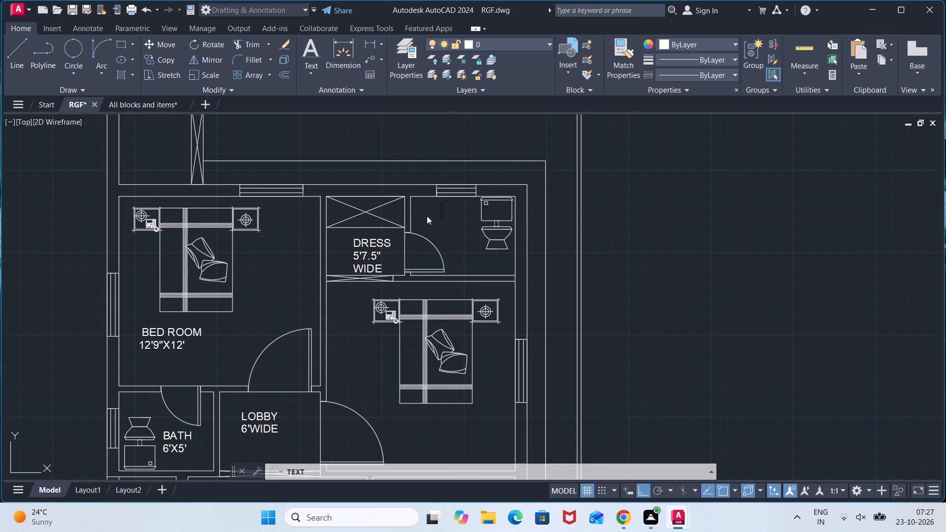
pyautogui.click(422, 216)
pyautogui.write('BATH')
pyautogui.press('Return')
pyautogui.write("7'")
pyautogui.write("X5'")
# Label the small space at the plan's northwest corner "OPEN" with "4'7"X5'" on a second line.
pyautogui.moveTo(302, 281); pyautogui.dragTo(388, 243, button='middle')
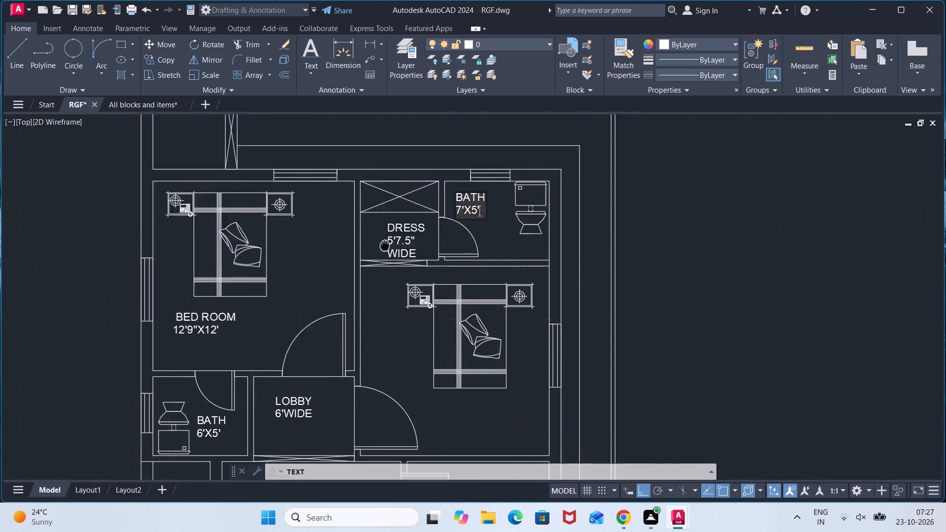
pyautogui.moveTo(388, 243); pyautogui.dragTo(360, 432, button='middle')
pyautogui.scroll(2, 246, 306)
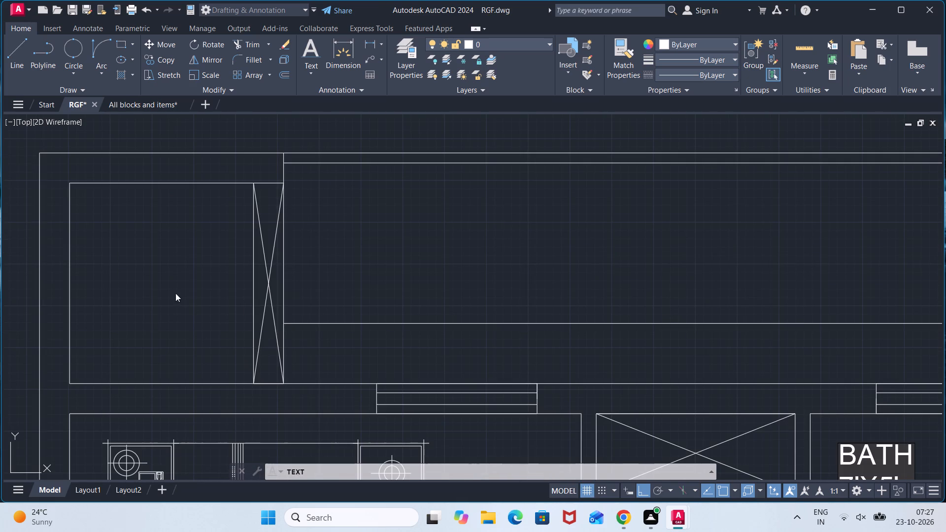
pyautogui.click(101, 232)
pyautogui.press('o')
pyautogui.write('PEN')
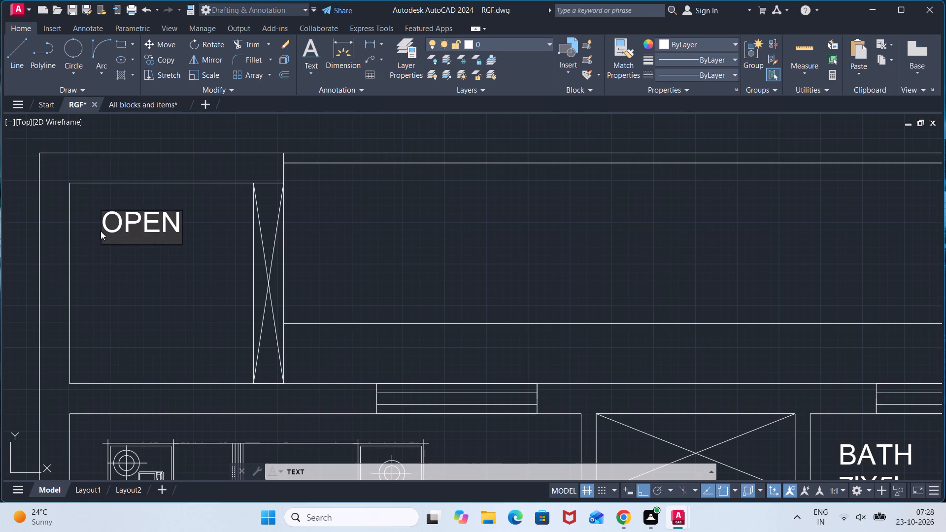
pyautogui.press('Return')
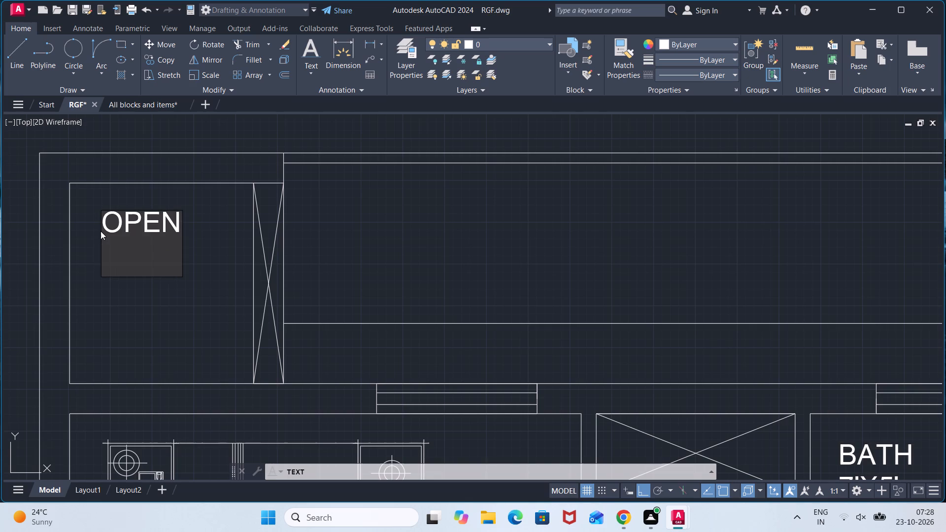
pyautogui.write("4'7")
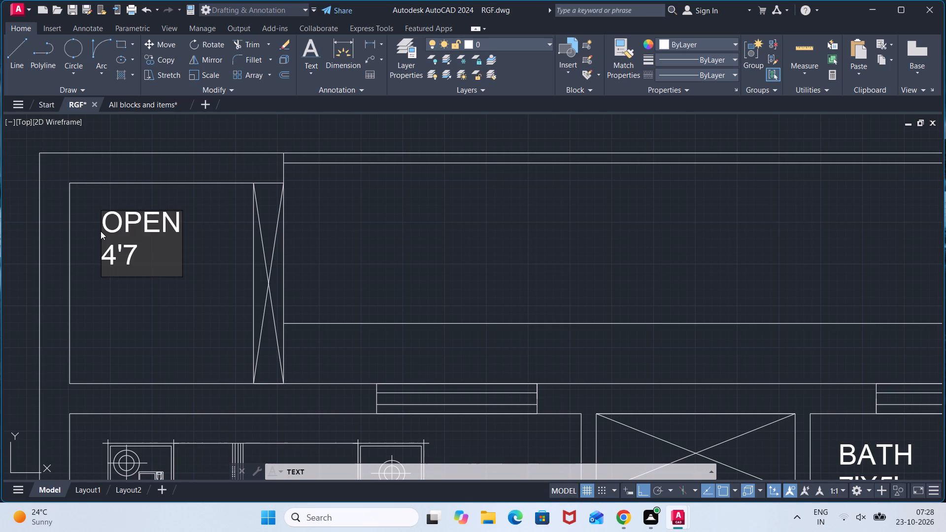
pyautogui.hotkey('shift', '"')
pyautogui.press('x')
pyautogui.write("5'")
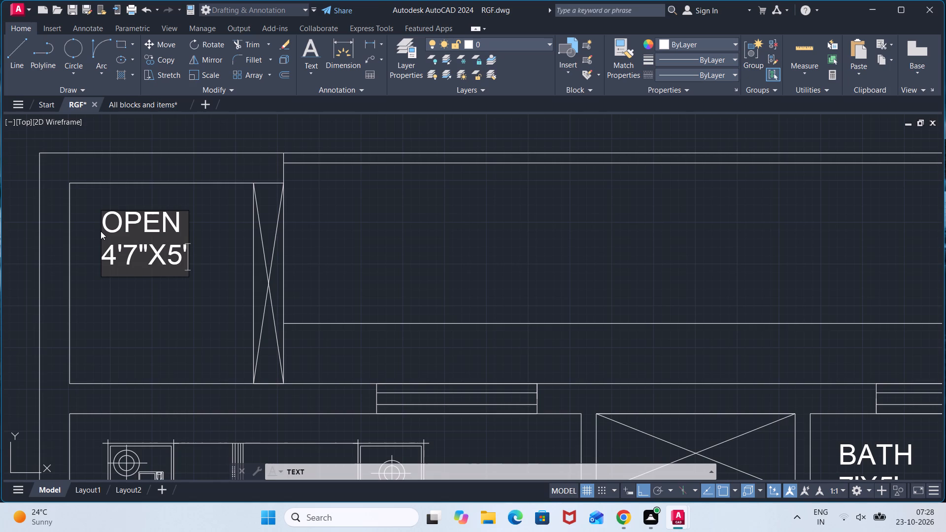
# Label the long strip along the plan's north side "PASSAGE" with "WIDE 5'" on a second line.
pyautogui.scroll(-2, 641, 266)
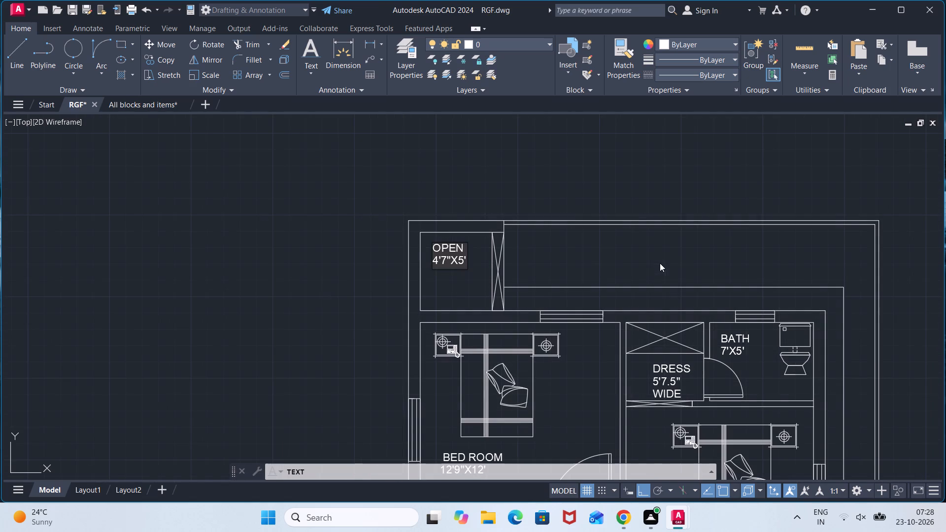
pyautogui.click(598, 249)
pyautogui.write('PASSAGE')
pyautogui.press('space')
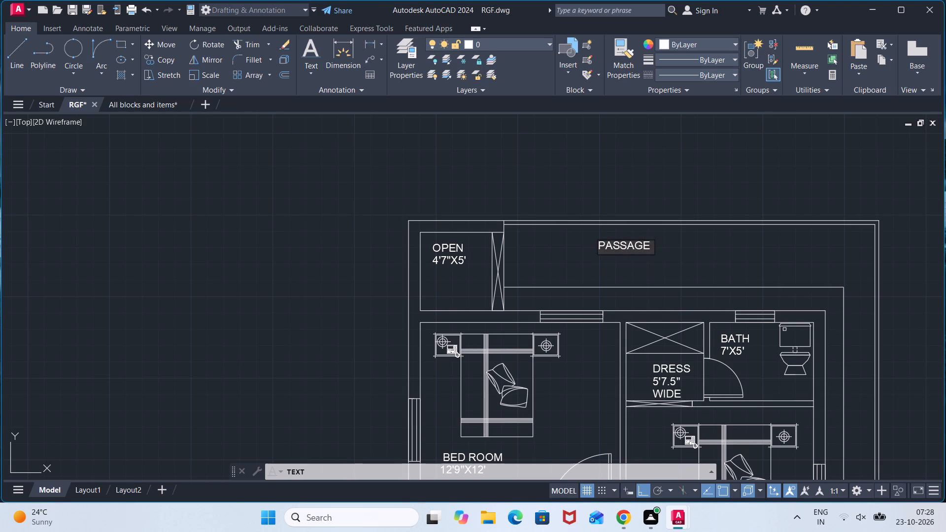
pyautogui.press('Return')
pyautogui.write('WI')
pyautogui.write('DE')
pyautogui.press('space')
pyautogui.press('5')
pyautogui.press("'")
# Label the narrow shade strip between the north passage and the house wall "SHADE WIDE" with "1'6"" on a second line.
pyautogui.scroll(3, 613, 299)
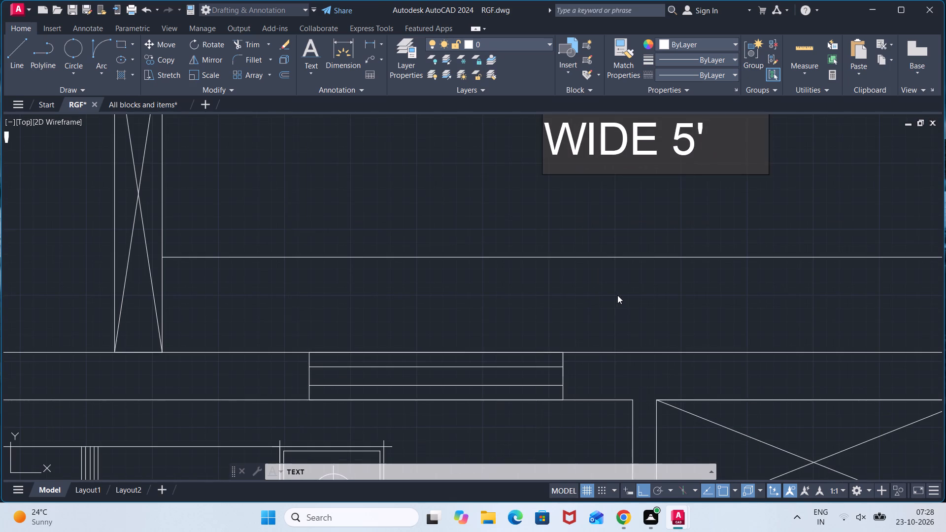
pyautogui.click(612, 295)
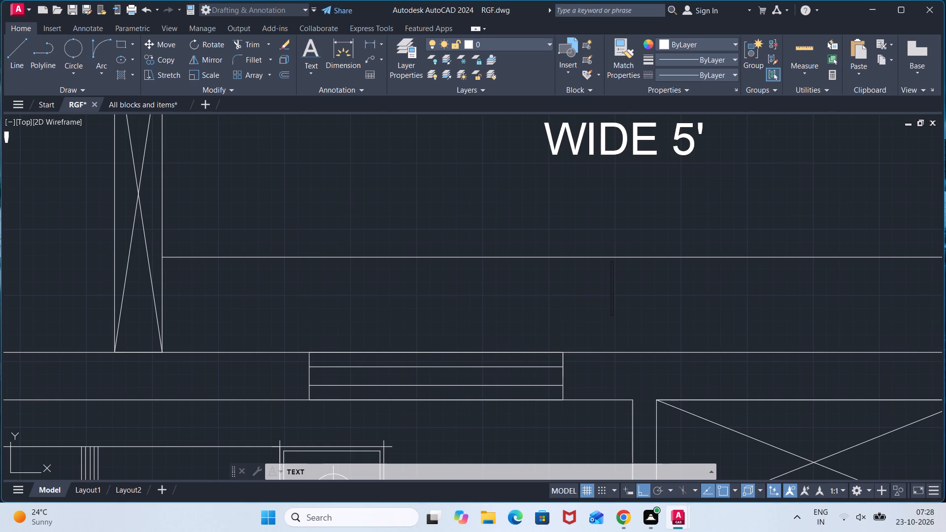
pyautogui.write('SHADE')
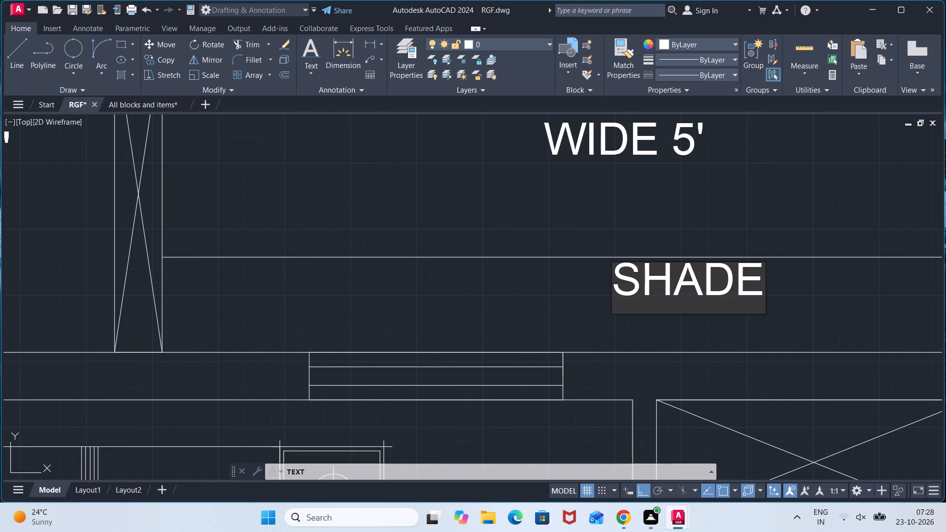
pyautogui.press('Return')
pyautogui.press('BackSpace')
pyautogui.press('space')
pyautogui.write('WIDE')
pyautogui.press('Return')
pyautogui.write('1\'6"')
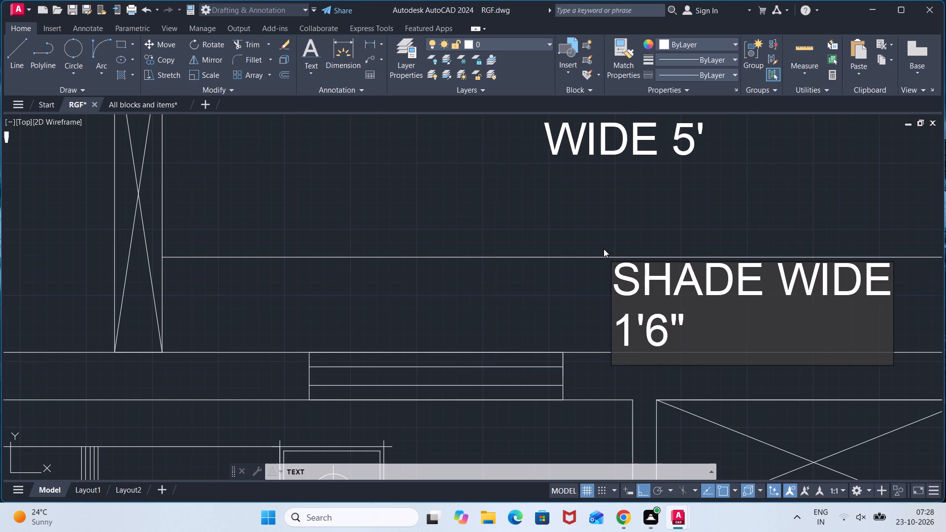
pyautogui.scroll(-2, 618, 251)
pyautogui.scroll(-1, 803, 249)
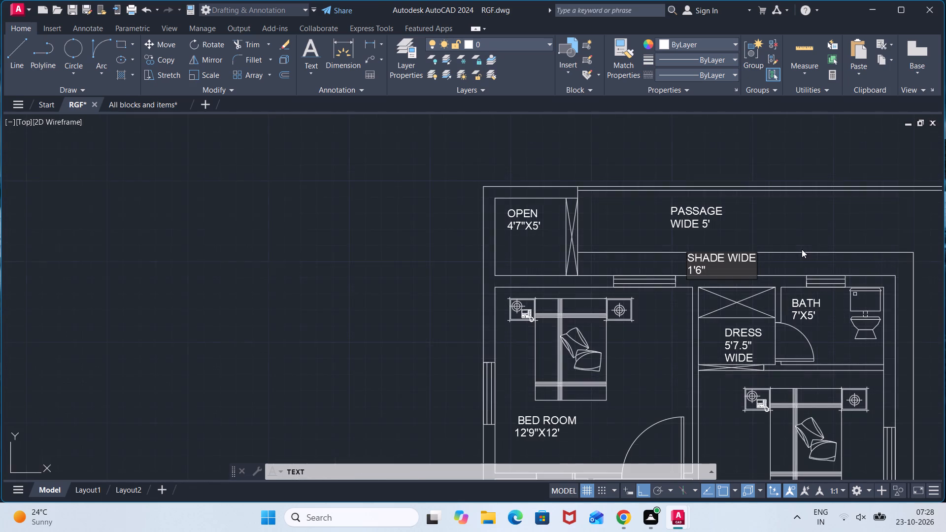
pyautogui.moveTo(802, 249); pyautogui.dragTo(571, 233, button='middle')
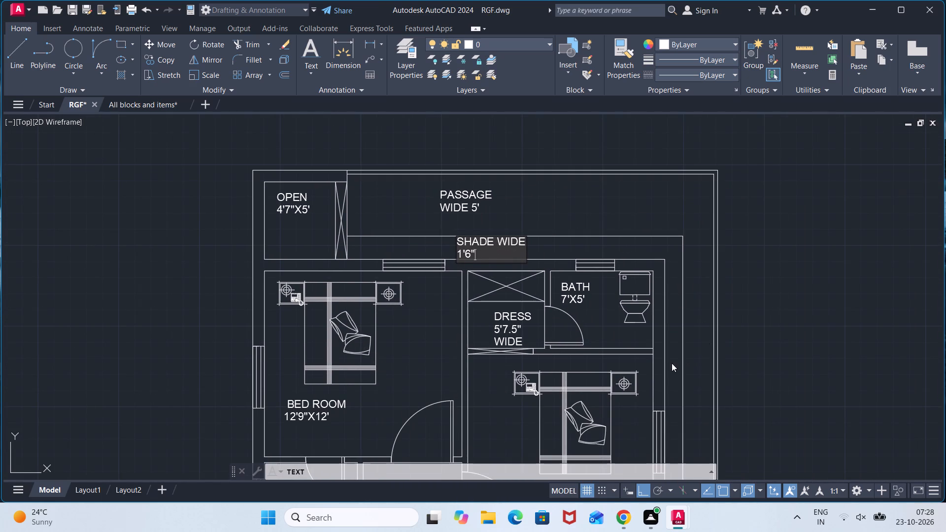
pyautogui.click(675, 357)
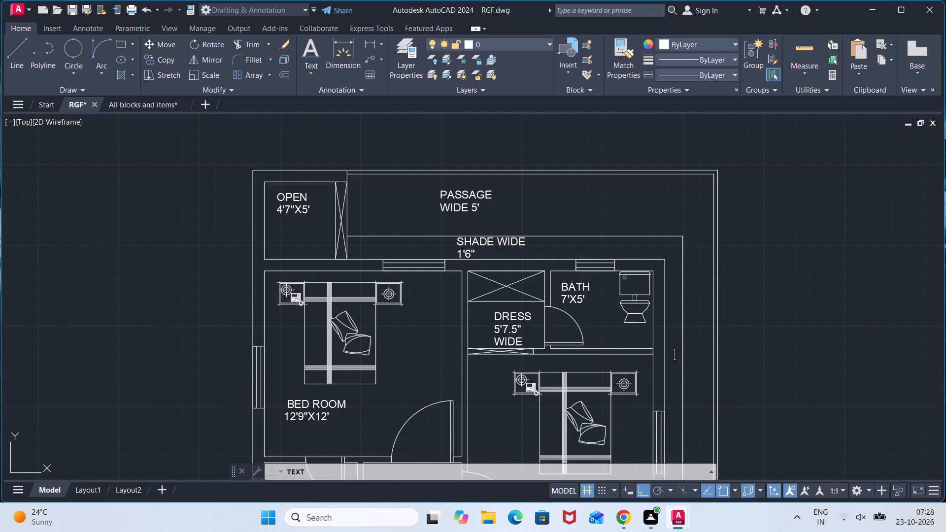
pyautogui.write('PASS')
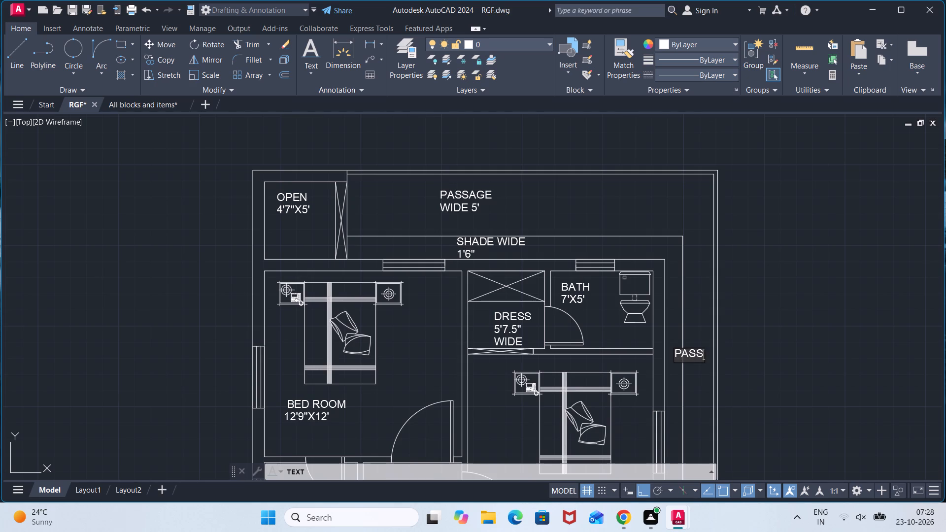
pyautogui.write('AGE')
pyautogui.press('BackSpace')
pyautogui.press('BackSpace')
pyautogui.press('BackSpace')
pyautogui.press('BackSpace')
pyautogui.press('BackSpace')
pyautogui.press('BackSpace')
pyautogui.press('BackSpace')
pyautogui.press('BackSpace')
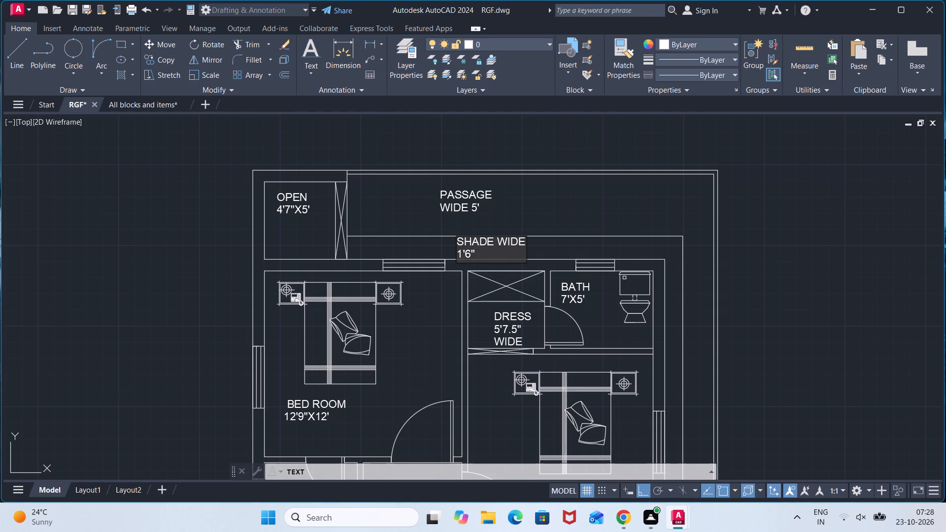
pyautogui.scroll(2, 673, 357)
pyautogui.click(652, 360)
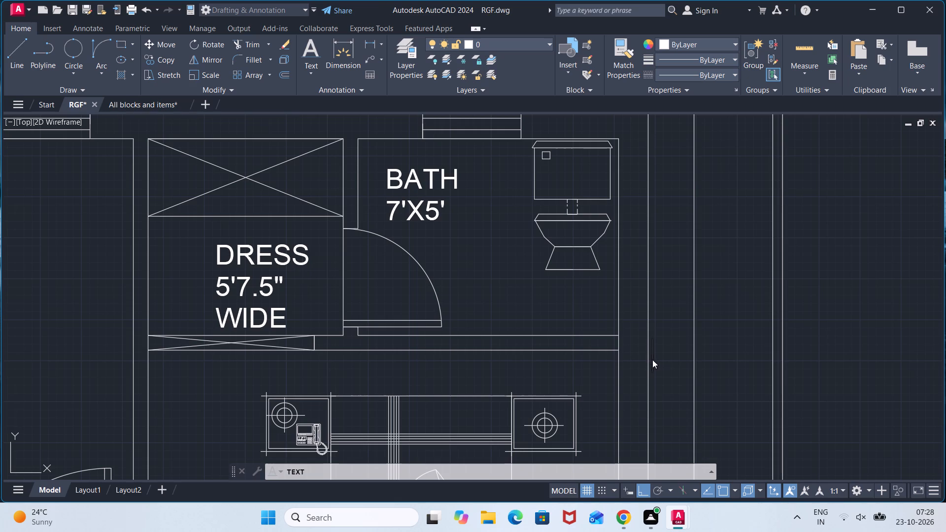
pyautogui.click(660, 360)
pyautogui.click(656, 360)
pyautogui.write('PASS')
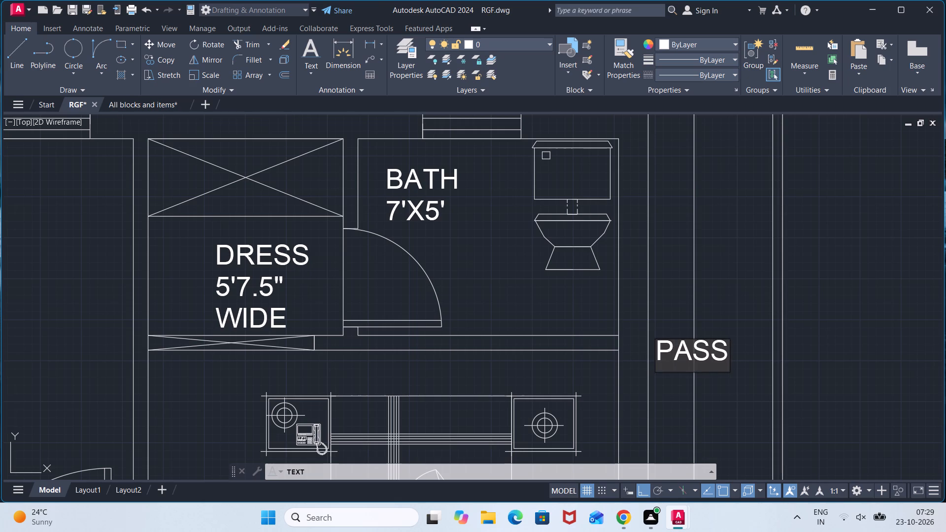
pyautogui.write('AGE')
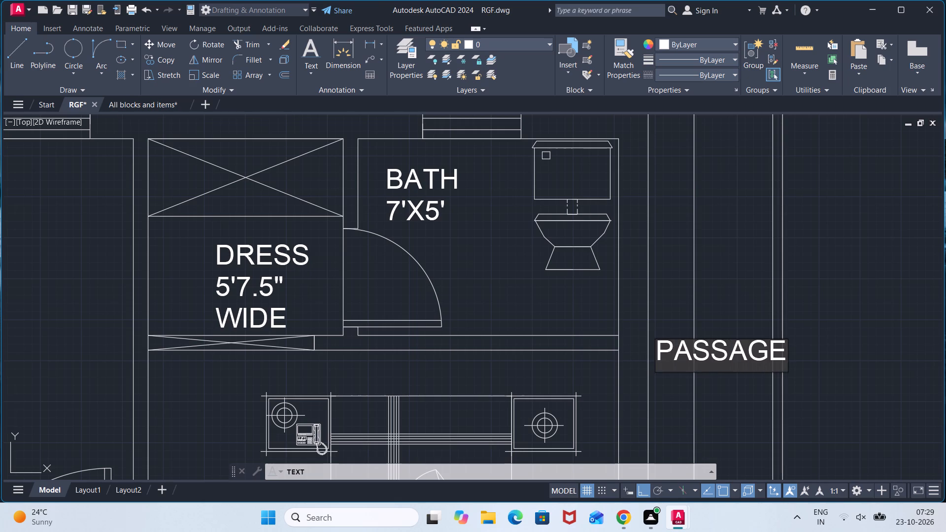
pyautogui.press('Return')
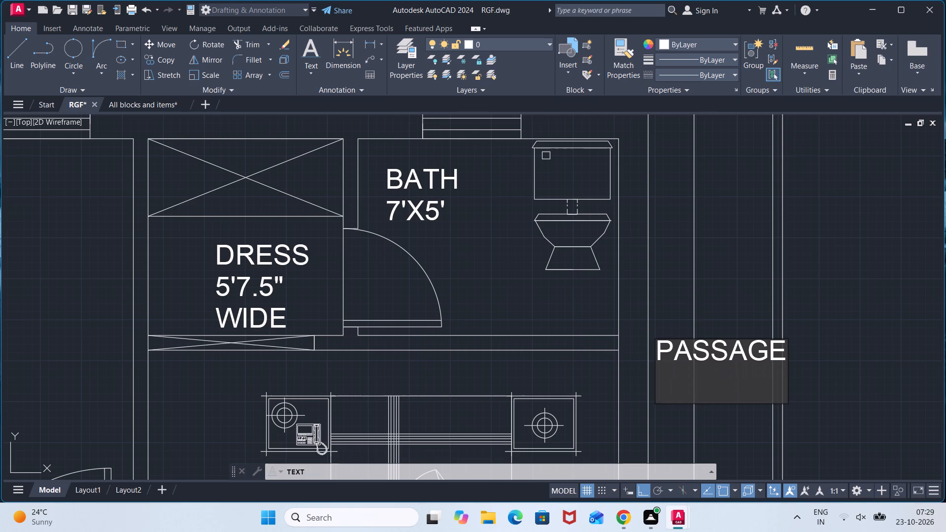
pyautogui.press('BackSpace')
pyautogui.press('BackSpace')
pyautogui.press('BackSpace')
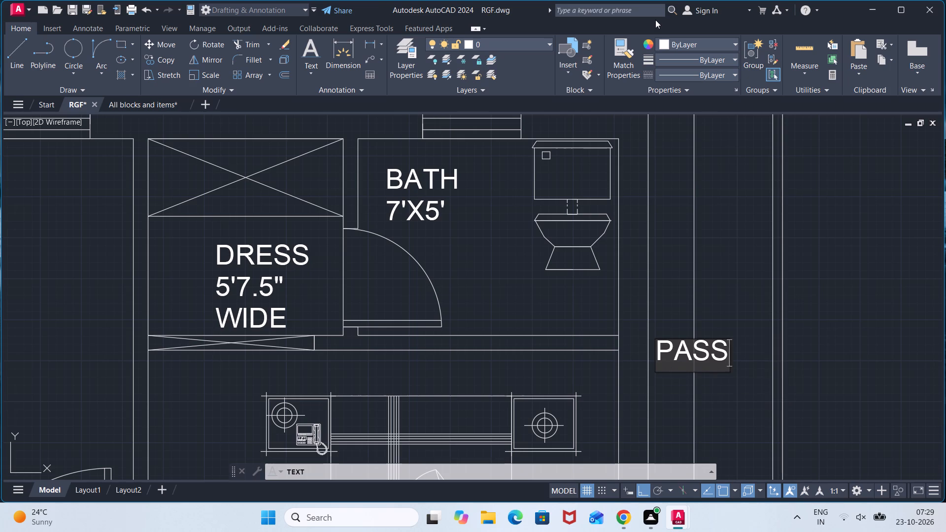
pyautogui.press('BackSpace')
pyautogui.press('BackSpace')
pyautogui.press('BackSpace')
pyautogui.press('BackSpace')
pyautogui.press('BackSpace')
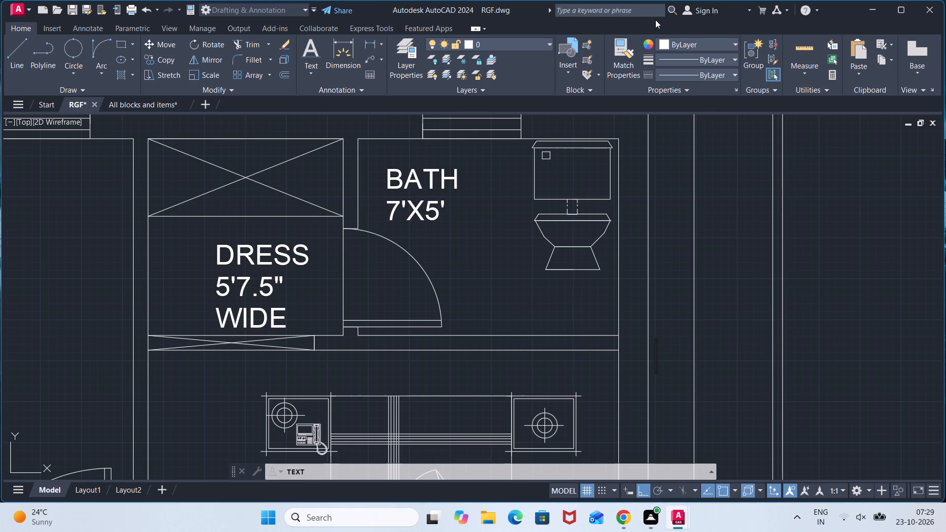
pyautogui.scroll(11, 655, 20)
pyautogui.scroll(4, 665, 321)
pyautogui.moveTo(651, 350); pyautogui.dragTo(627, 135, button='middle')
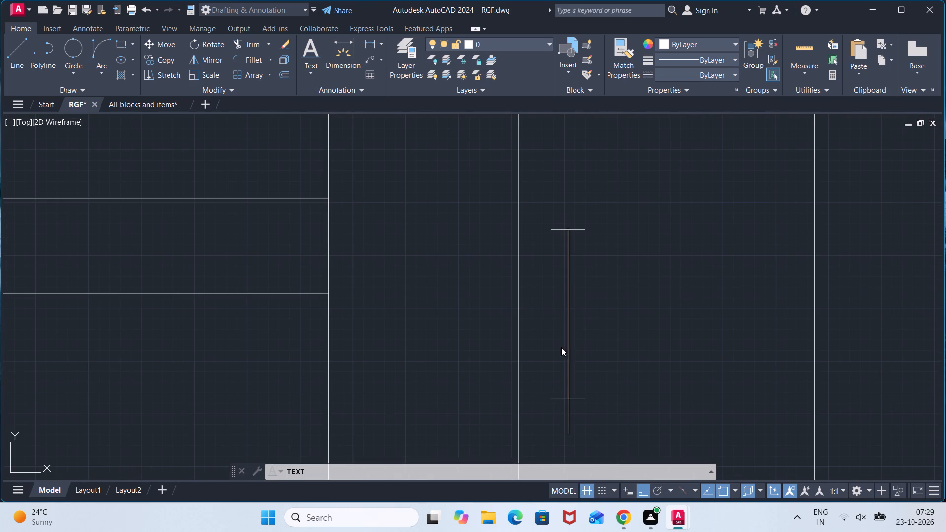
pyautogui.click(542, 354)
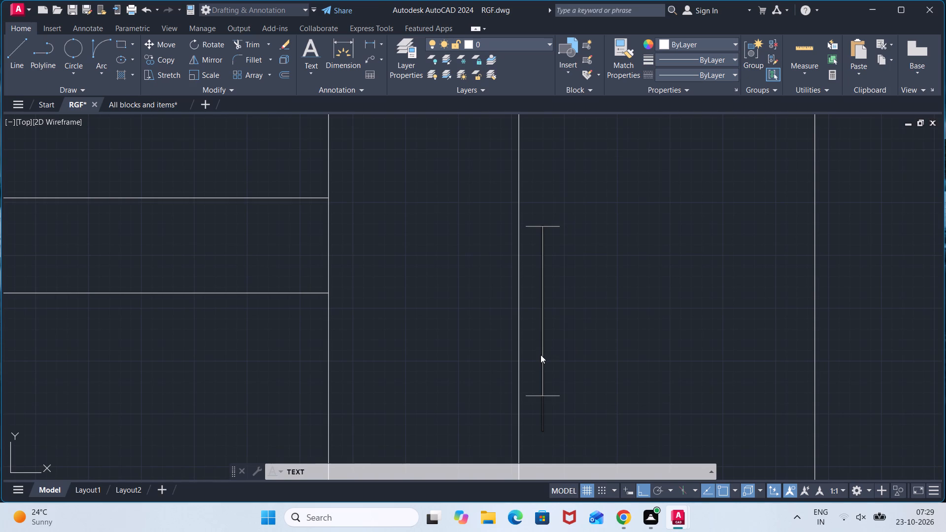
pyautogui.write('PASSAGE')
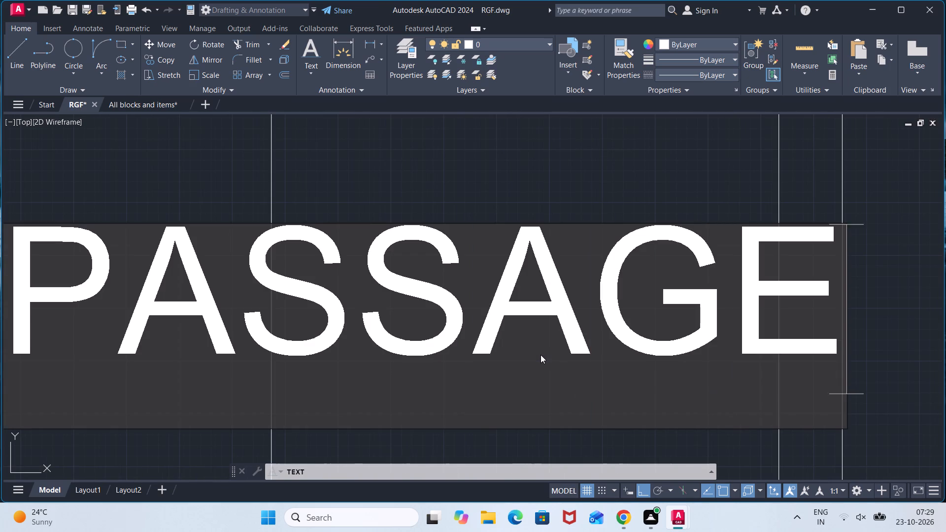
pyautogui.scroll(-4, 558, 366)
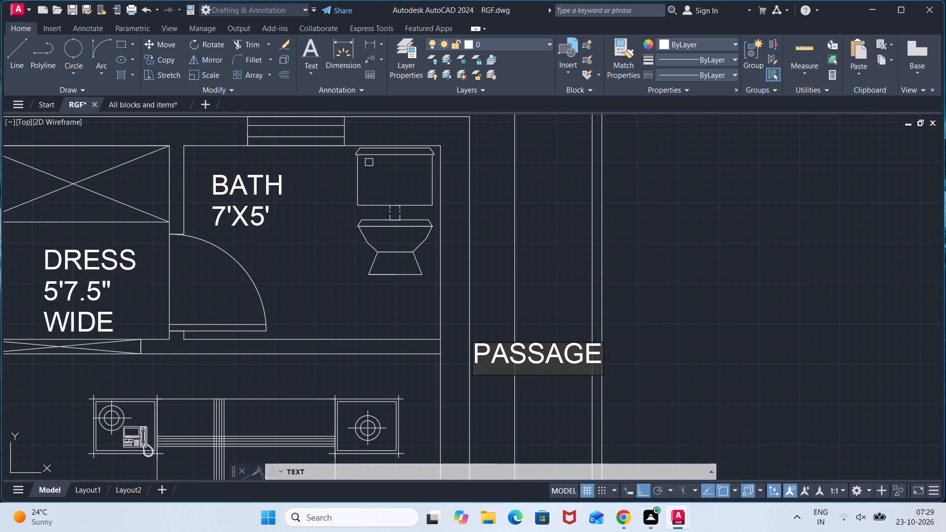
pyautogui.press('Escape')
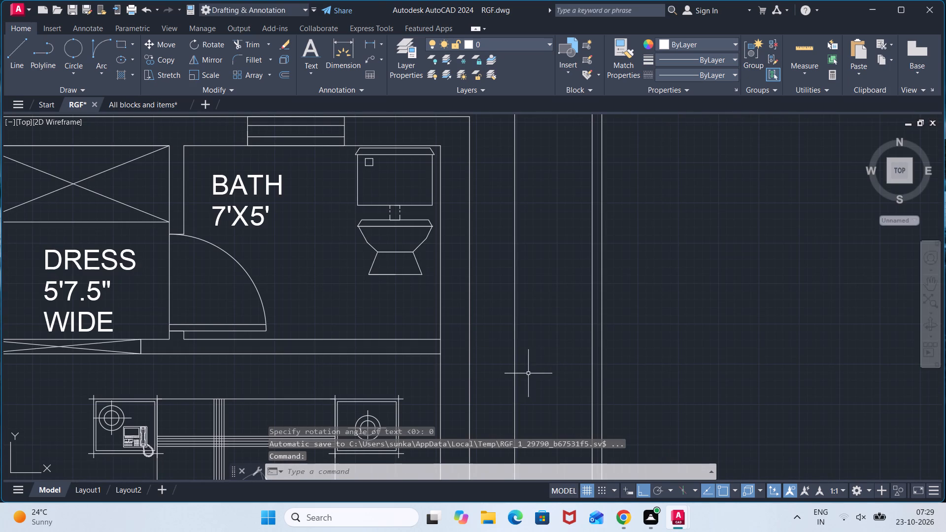
# Label the passage along the plan's east side "PASSAGE" with "2'8"WIDE" on a second line, using 5" text height and 0 rotation.
pyautogui.press('space')
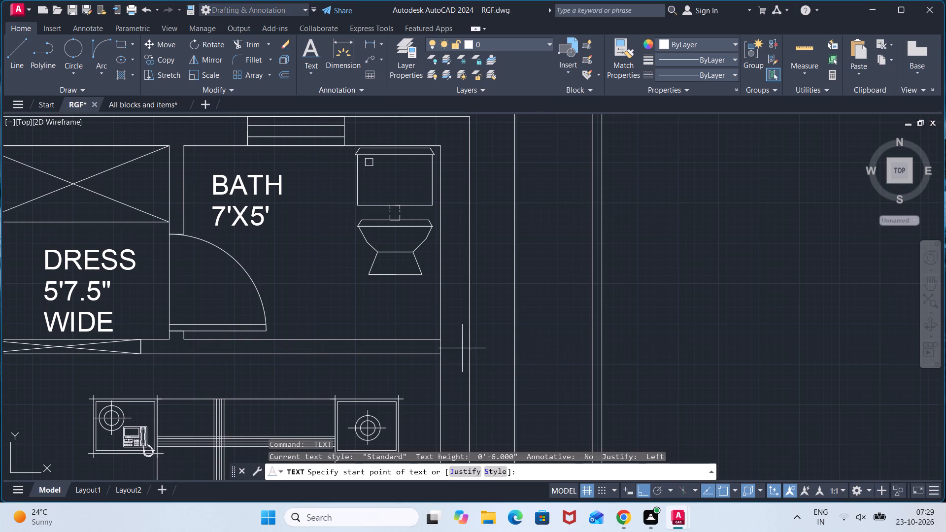
pyautogui.click(457, 334)
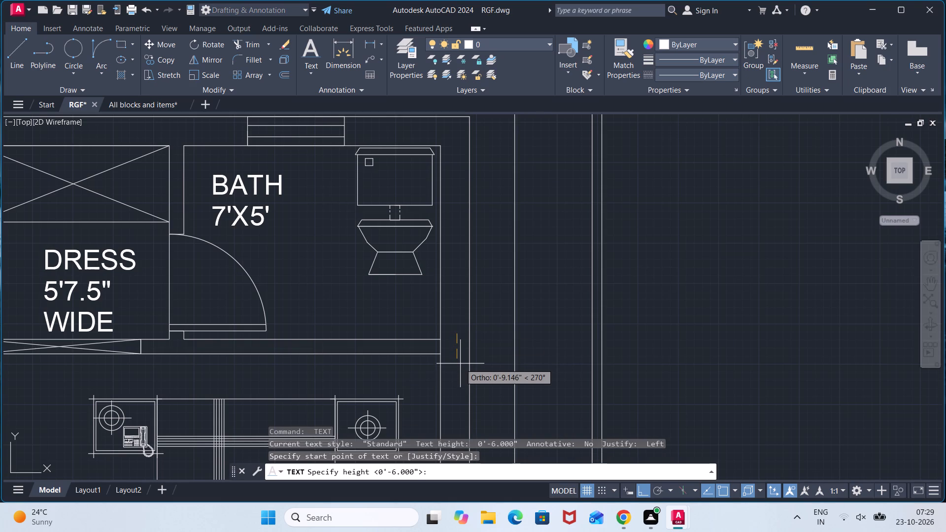
pyautogui.write('5"')
pyautogui.press('Return')
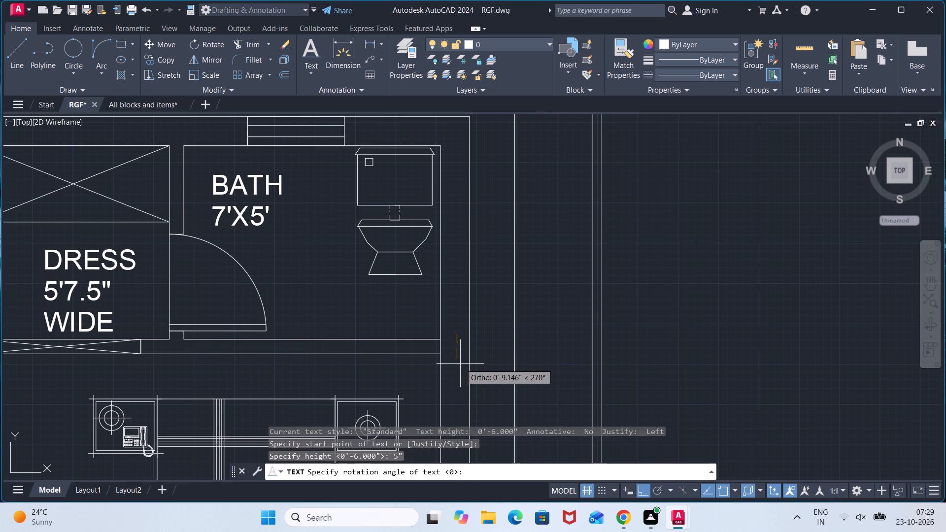
pyautogui.press('0')
pyautogui.press('Return')
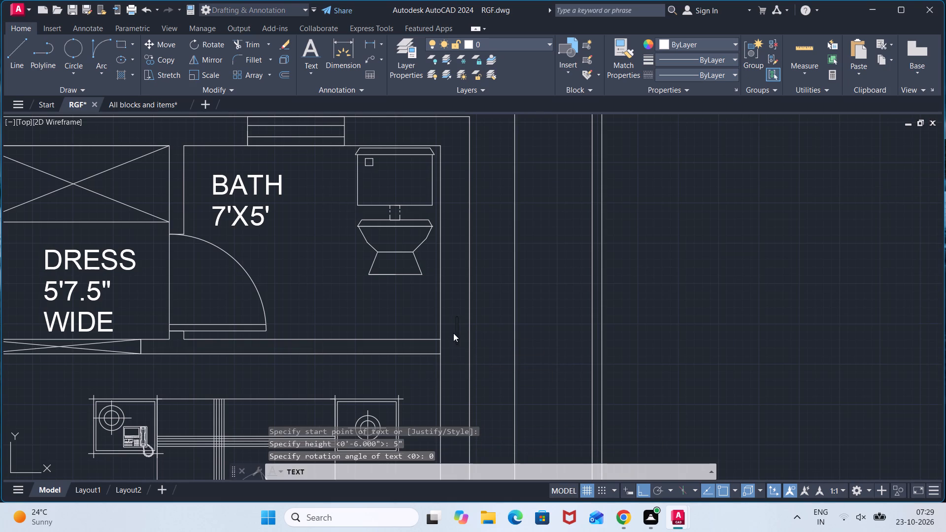
pyautogui.click(448, 326)
pyautogui.write('PASSAGE')
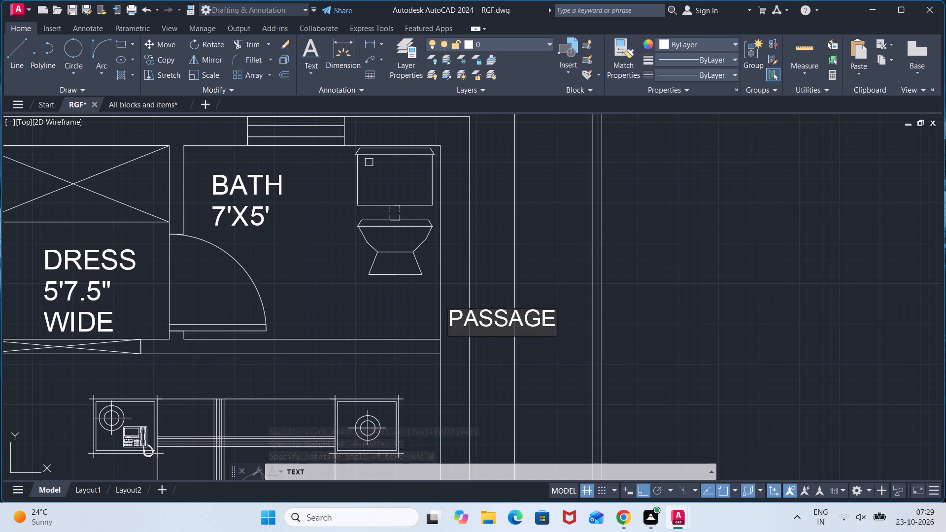
pyautogui.press('Return')
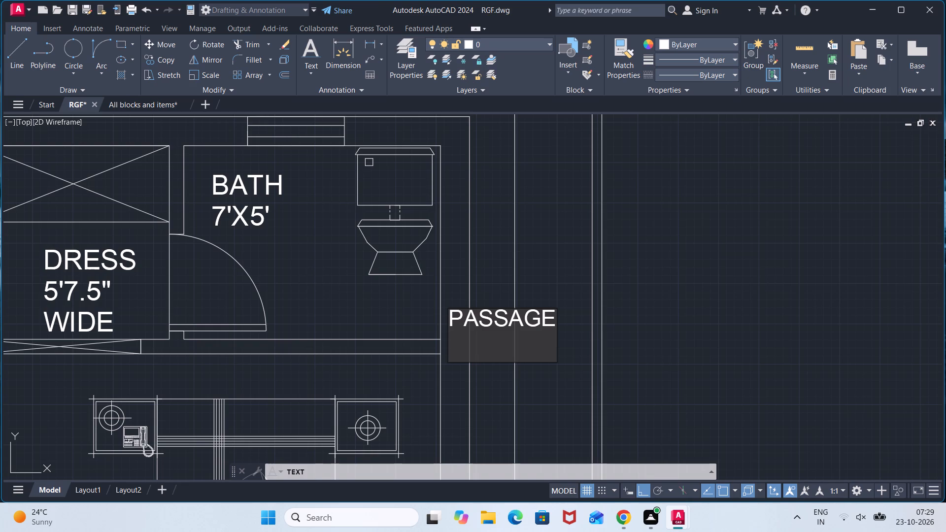
pyautogui.write('2\'8"')
pyautogui.write('WIDE')
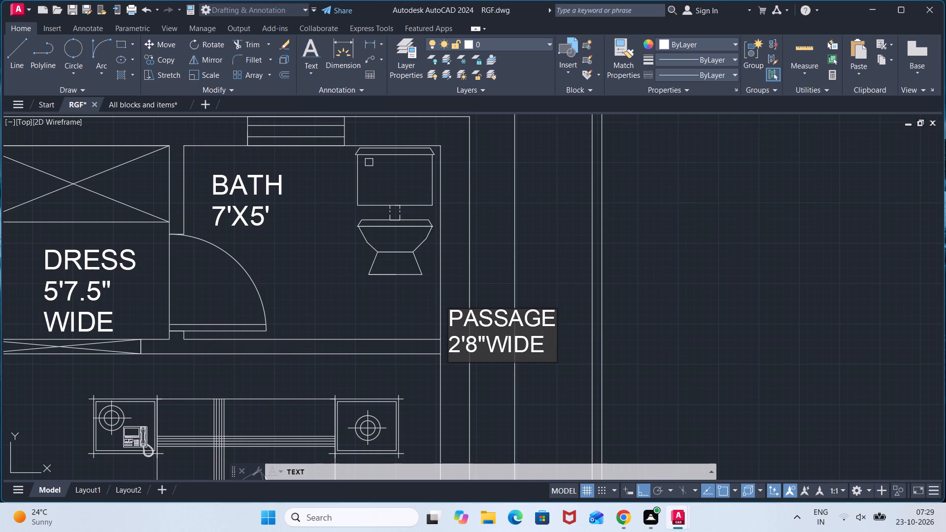
pyautogui.press('Return')
pyautogui.press('Return')
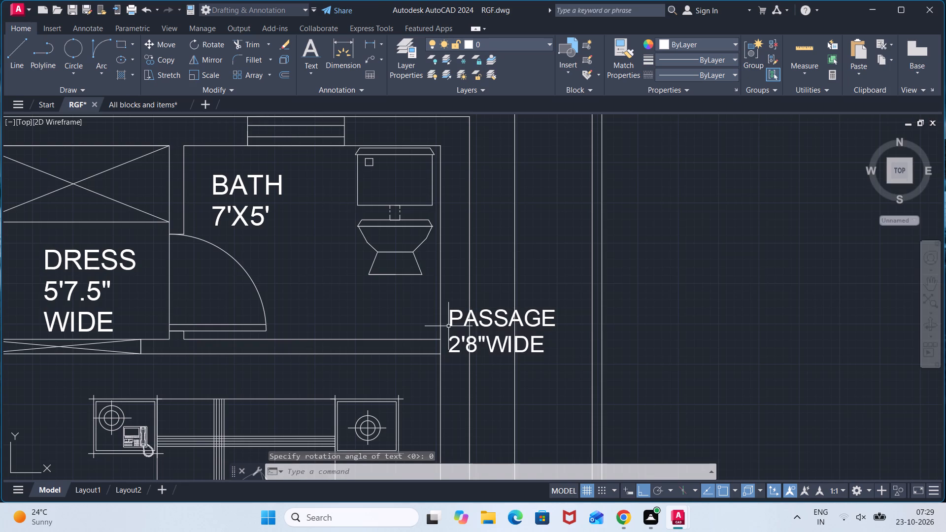
# Label the east bedroom "BED ROOM" with "12'X12'" on a second line, south of the bed, using 6" text height and 0 rotation.
pyautogui.scroll(-3, 443, 320)
pyautogui.moveTo(288, 320); pyautogui.dragTo(303, 262, button='middle')
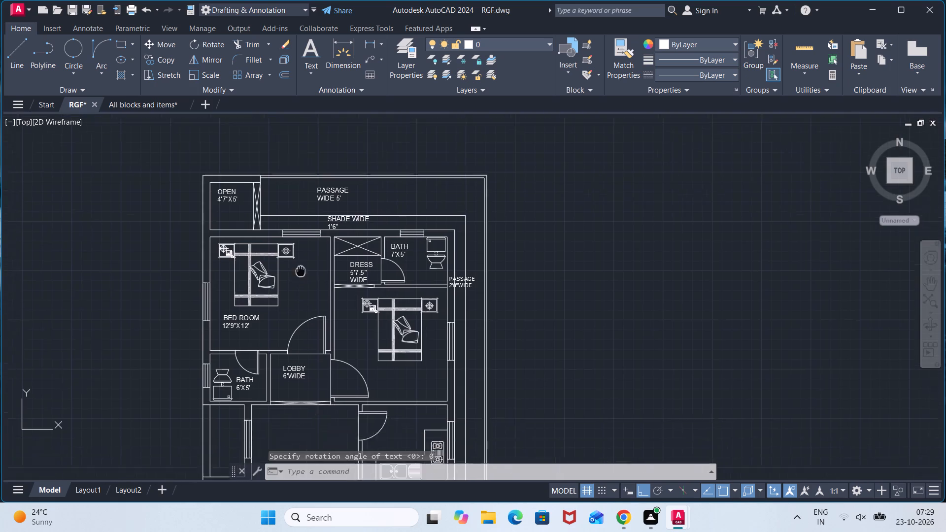
pyautogui.moveTo(303, 262); pyautogui.dragTo(304, 150, button='middle')
pyautogui.press('space')
pyautogui.scroll(3, 393, 238)
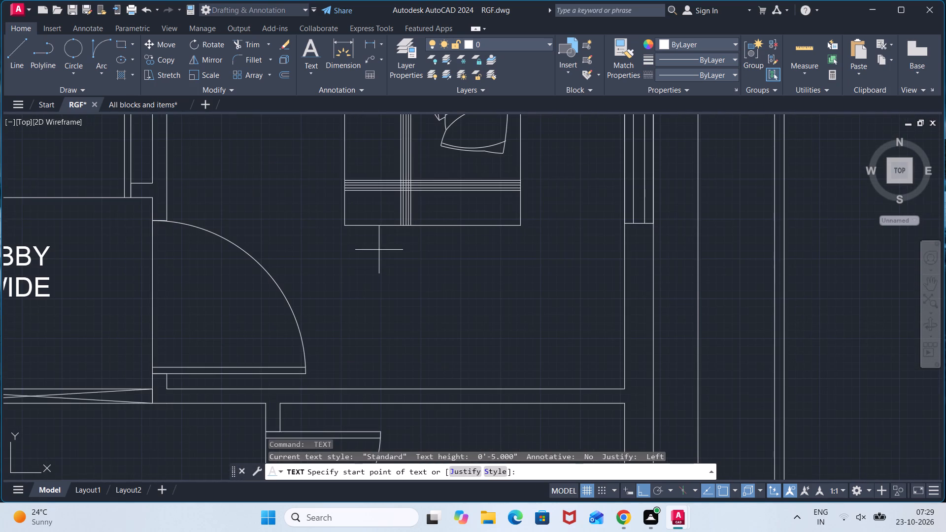
pyautogui.click(379, 250)
pyautogui.write('6"')
pyautogui.press('Return')
pyautogui.press('0')
pyautogui.press('Return')
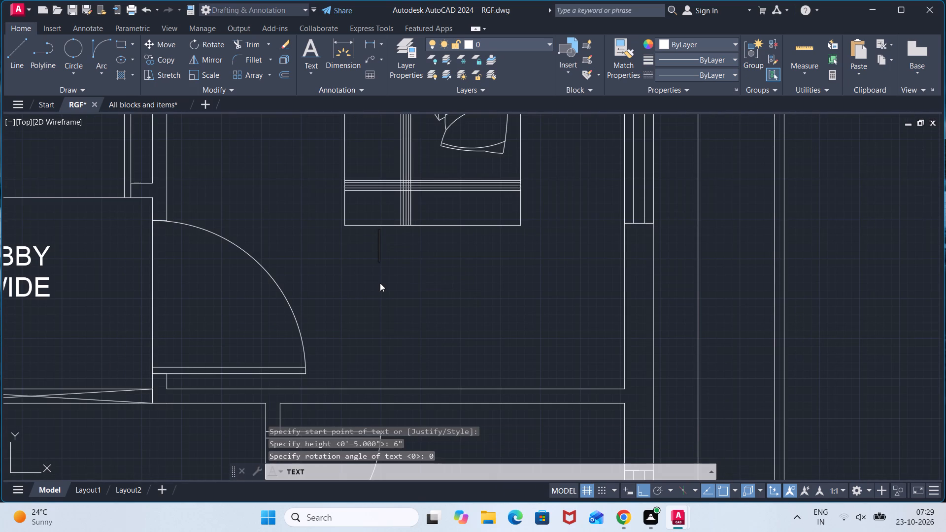
pyautogui.click(337, 308)
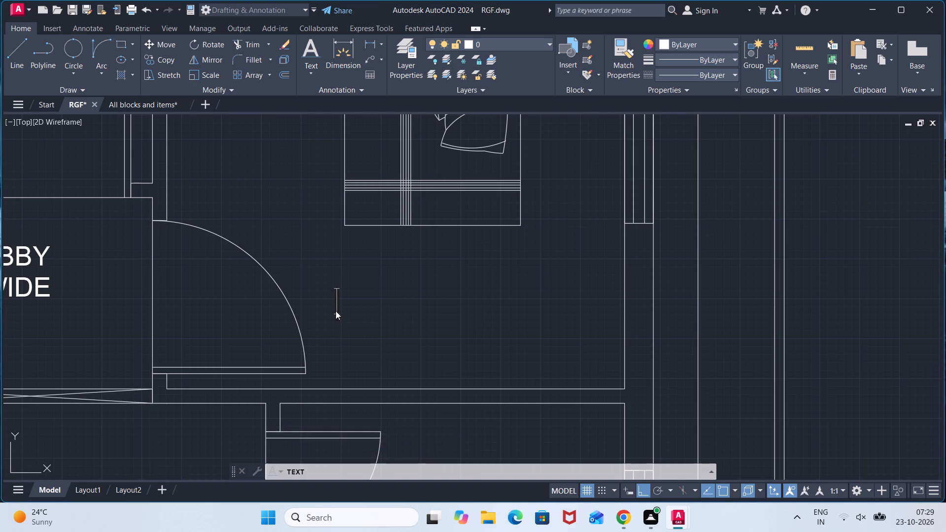
pyautogui.write('BED ROOM')
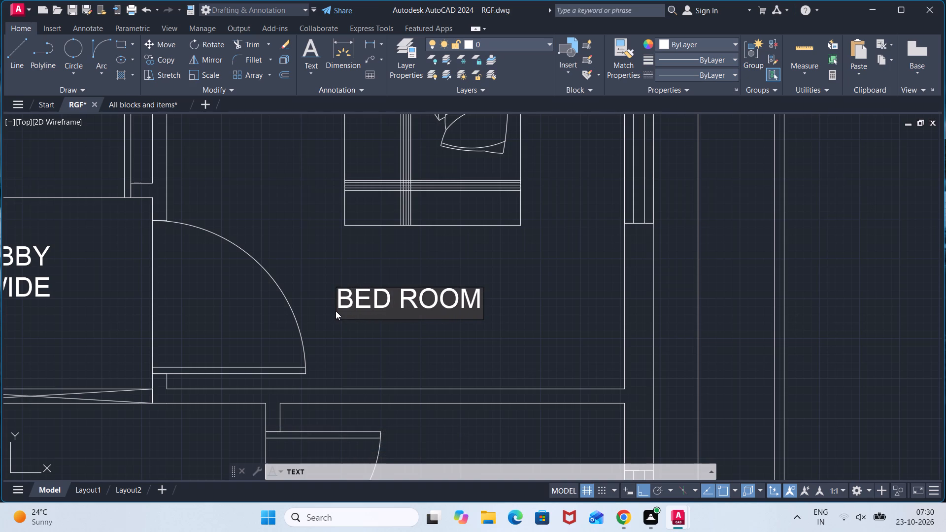
pyautogui.press('Return')
pyautogui.write("12'X12'")
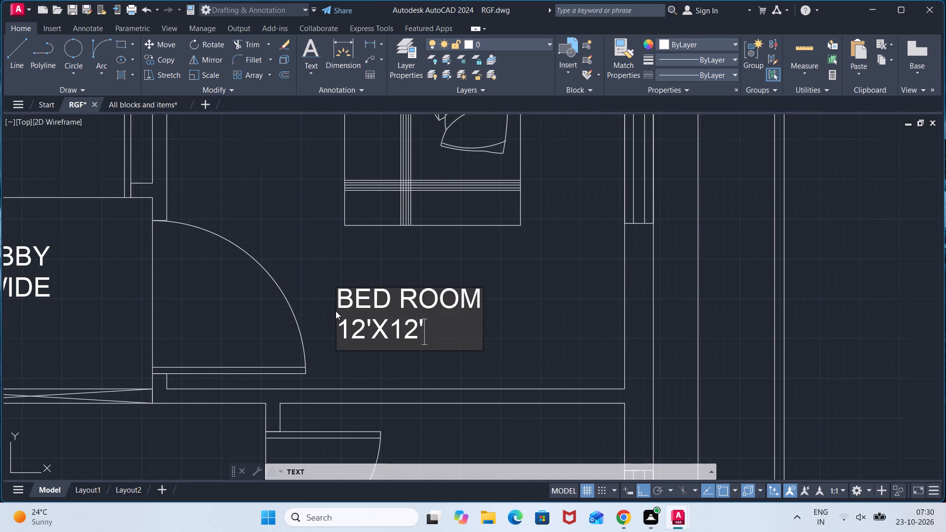
# Label the large room north of the dining table "LOUNGE" with "11'4"X14'" on a second line.
pyautogui.scroll(-2, 336, 311)
pyautogui.moveTo(265, 386); pyautogui.dragTo(323, 185, button='middle')
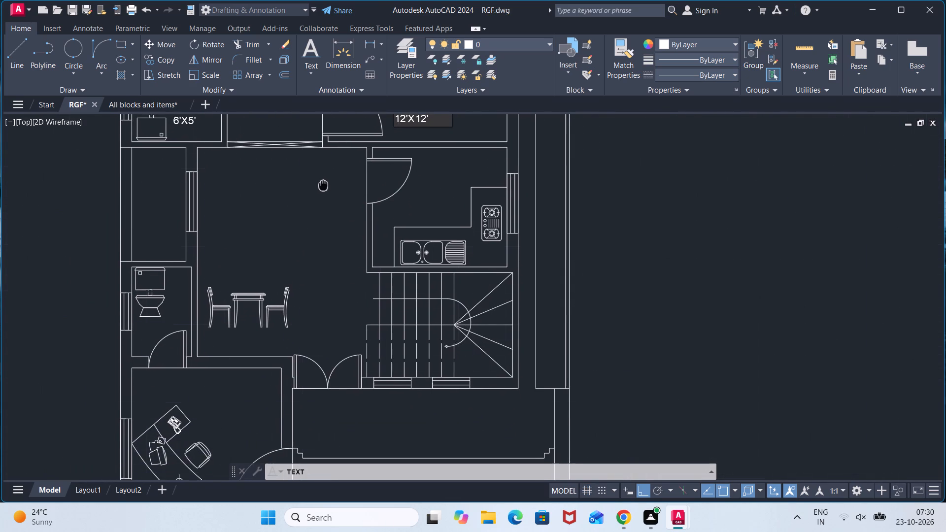
pyautogui.moveTo(323, 185); pyautogui.dragTo(324, 184, button='middle')
pyautogui.click(252, 223)
pyautogui.write('LOUNDE')
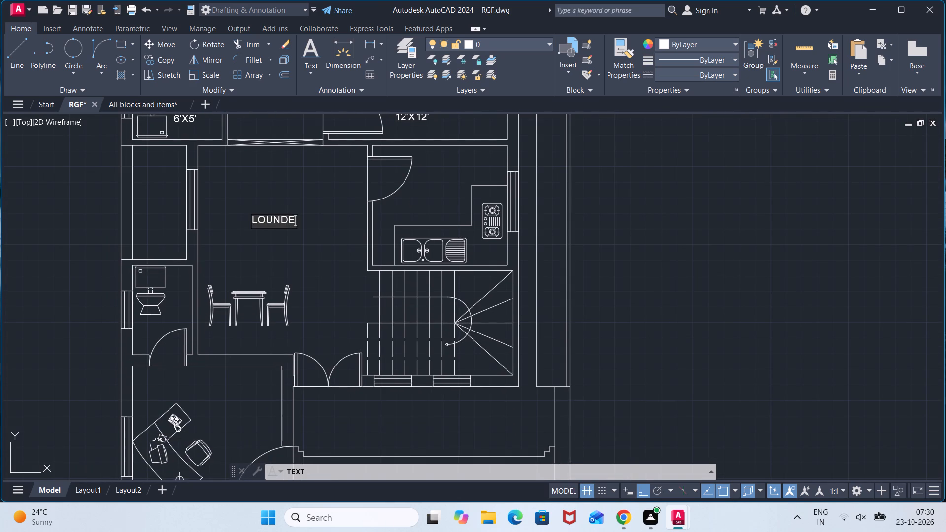
pyautogui.press('BackSpace')
pyautogui.write('RY')
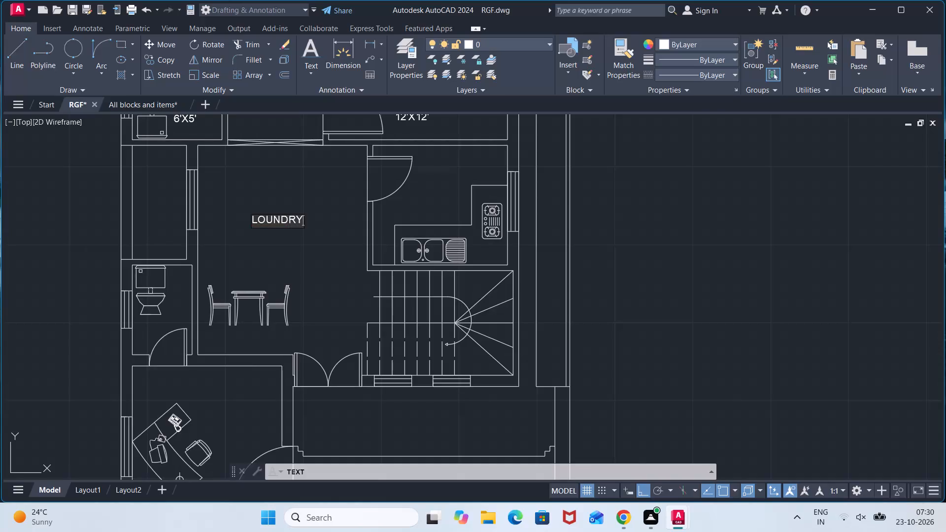
pyautogui.press('BackSpace')
pyautogui.press('BackSpace')
pyautogui.press('BackSpace')
pyautogui.write('GE')
pyautogui.press('Return')
pyautogui.write("11'4")
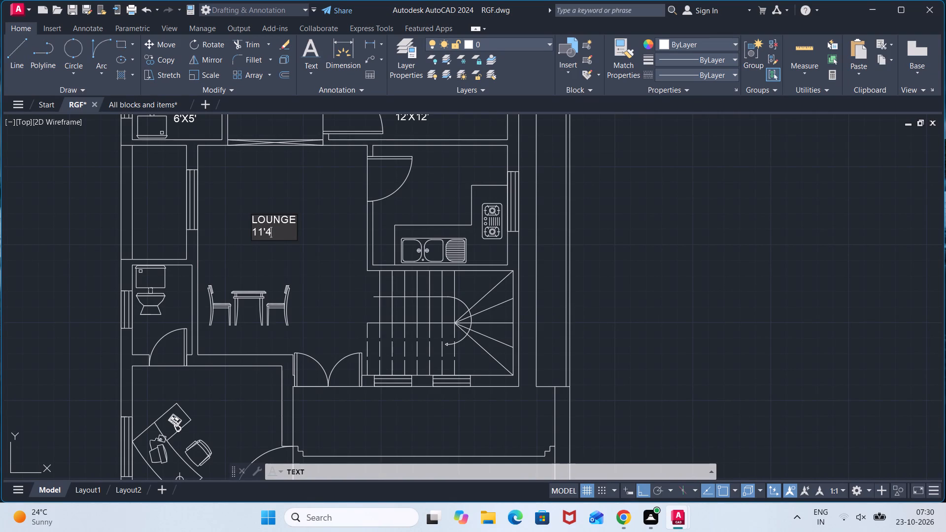
pyautogui.hotkey('shift', '"')
pyautogui.press('x')
pyautogui.write("14'")
# Label the narrow space west of the lounge "OPEN", "AREA", "3'7"" and "WIDE" on four lines.
pyautogui.click(139, 184)
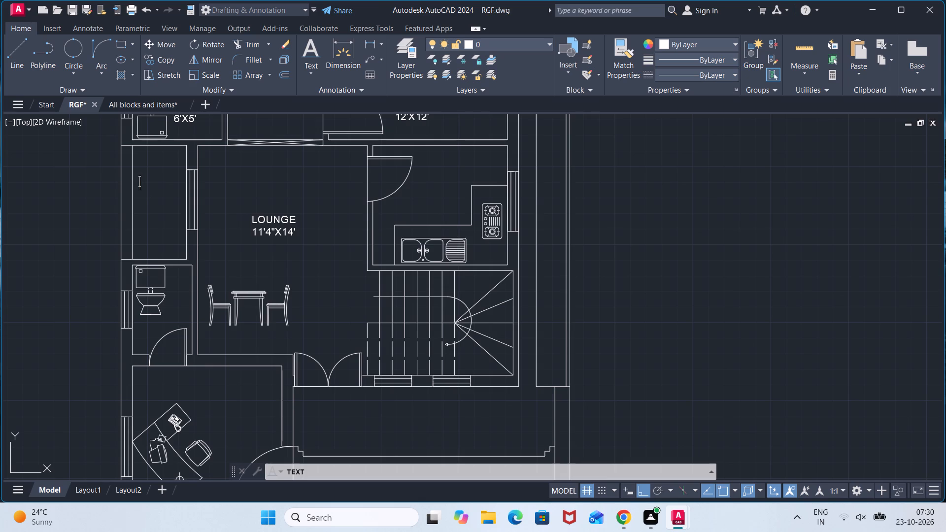
pyautogui.write('OPEN')
pyautogui.press('Return')
pyautogui.write('AREA')
pyautogui.press('Return')
pyautogui.write('3\'7"')
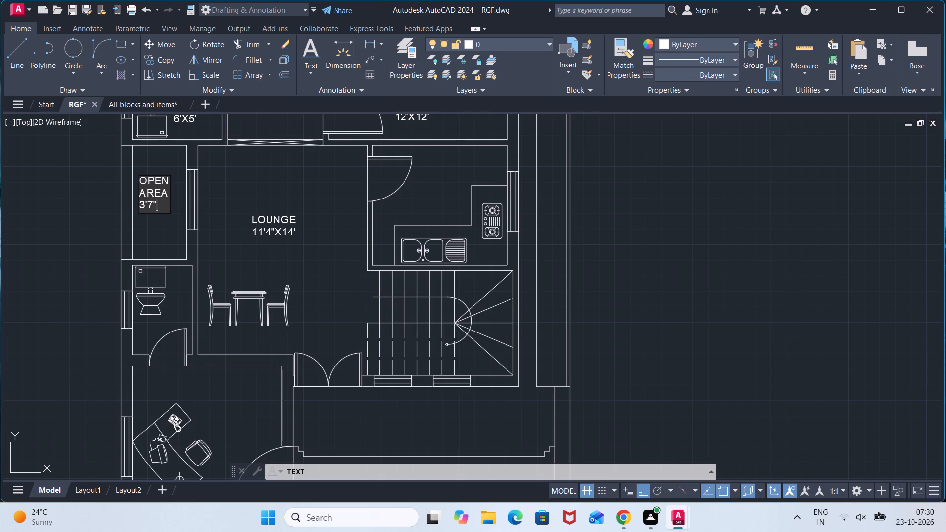
pyautogui.press('space')
pyautogui.press('Return')
pyautogui.write('WIDE')
# Label the small bathroom south of the open area "BATH" with "4'X6'" on a second line, below the toilet.
pyautogui.scroll(2, 136, 333)
pyautogui.click(145, 301)
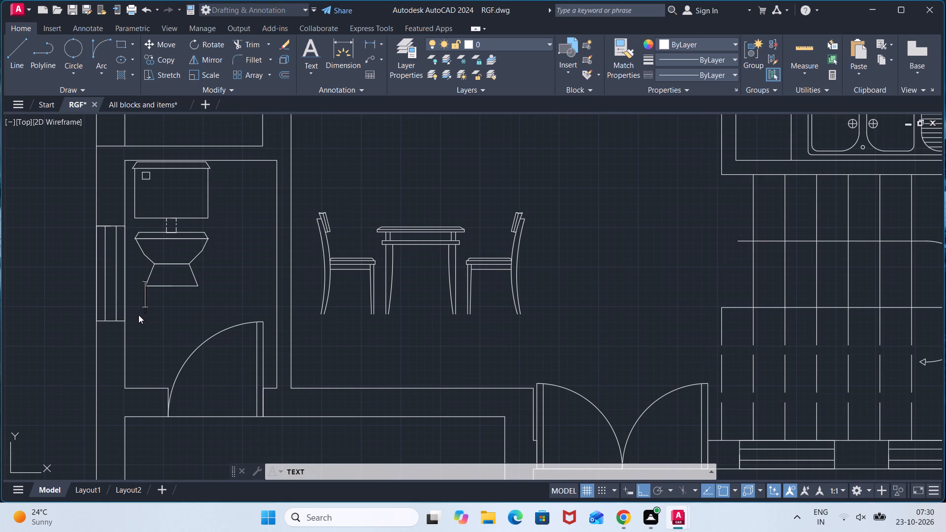
pyautogui.click(138, 315)
pyautogui.press('b')
pyautogui.write('AR')
pyautogui.press('BackSpace')
pyautogui.write('TH')
pyautogui.press('Return')
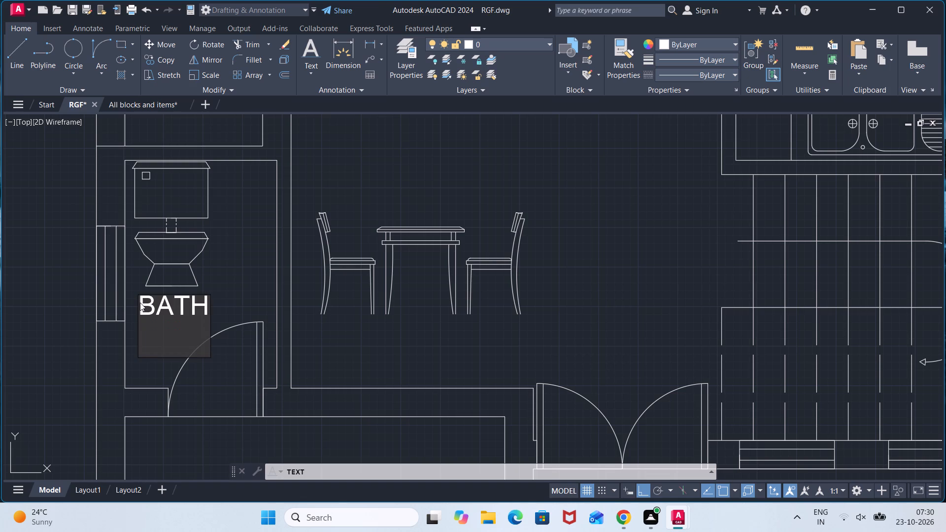
pyautogui.write("6'")
pyautogui.press('x')
pyautogui.press('BackSpace')
pyautogui.press('BackSpace')
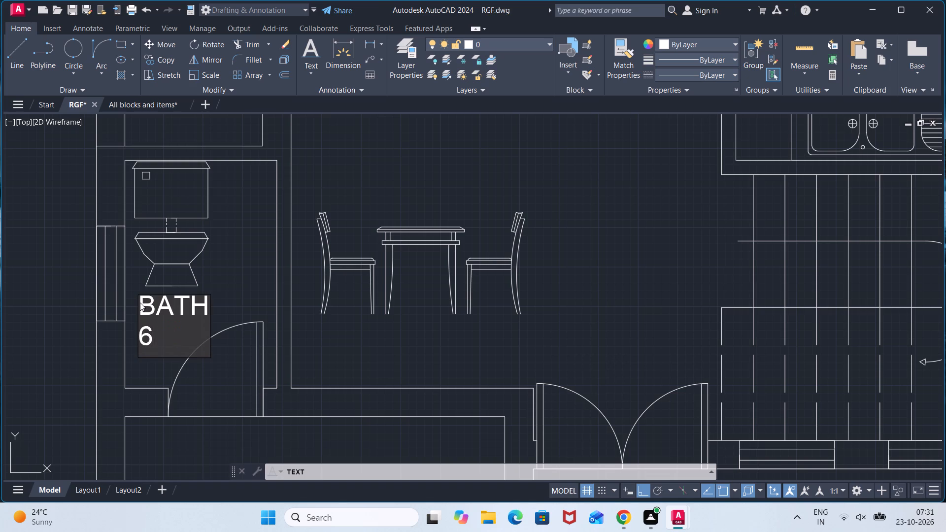
pyautogui.press('BackSpace')
pyautogui.write("4'X")
pyautogui.write("6'")
# Label the room with the curved desk "OFFICE" with "10'X10'3"" on a second line, northeast of the desk.
pyautogui.scroll(-3, 323, 275)
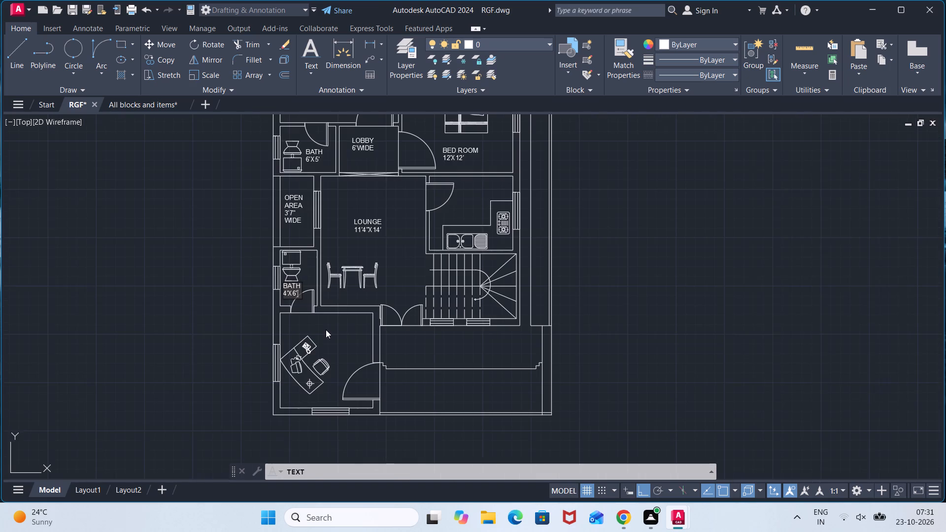
pyautogui.moveTo(326, 330); pyautogui.dragTo(324, 252, button='middle')
pyautogui.scroll(2, 324, 316)
pyautogui.scroll(3, 329, 257)
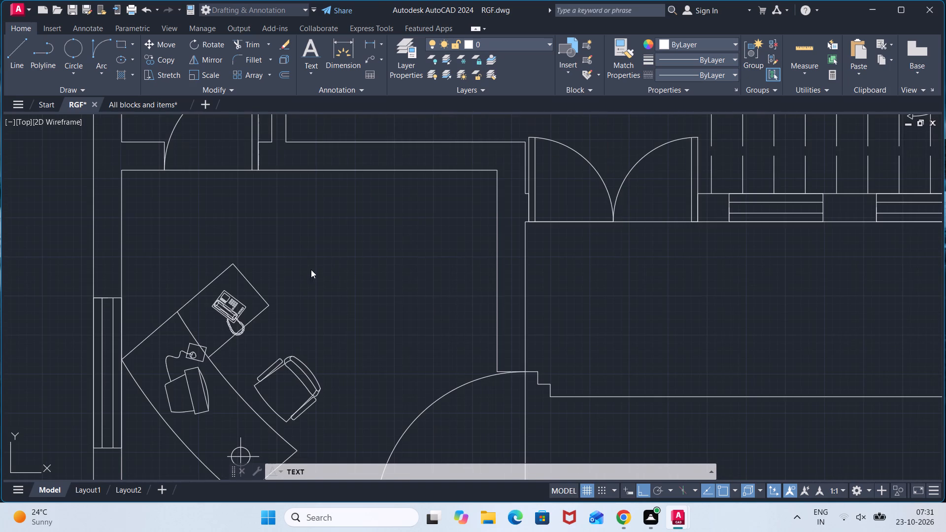
pyautogui.click(311, 269)
pyautogui.write('OFFICE')
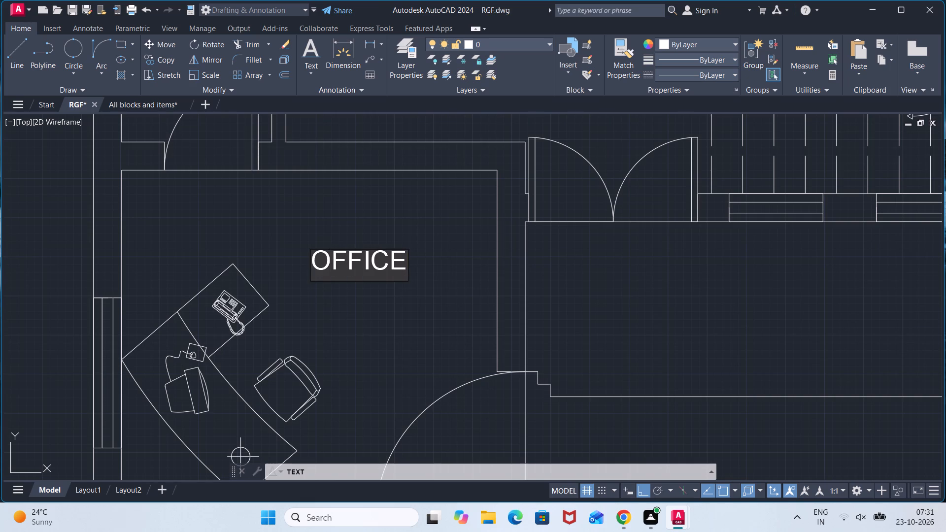
pyautogui.press('Return')
pyautogui.write('10\'X10\'3"')
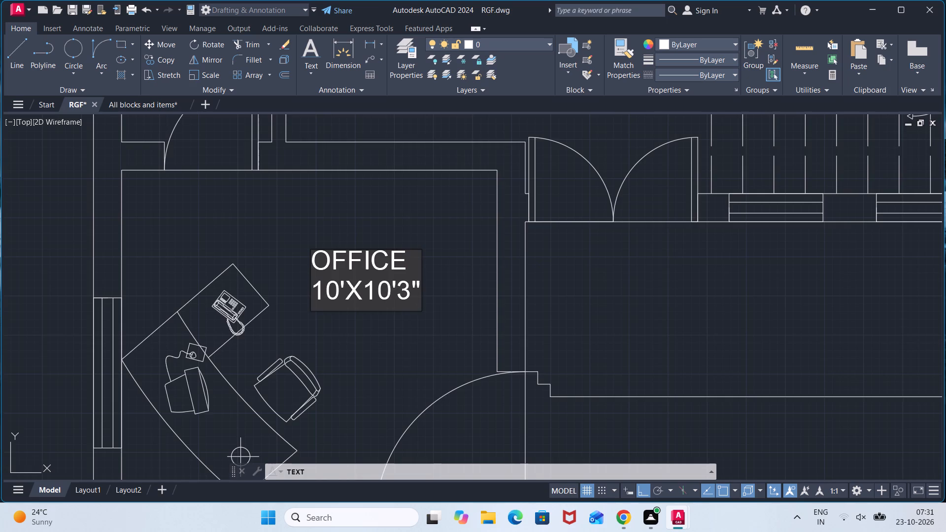
# Label the area south of the staircase "PORCH" with "17'9"X9'7.5"" on a second line, and end the text command.
pyautogui.scroll(-2, 347, 337)
pyautogui.moveTo(570, 399); pyautogui.dragTo(473, 312, button='middle')
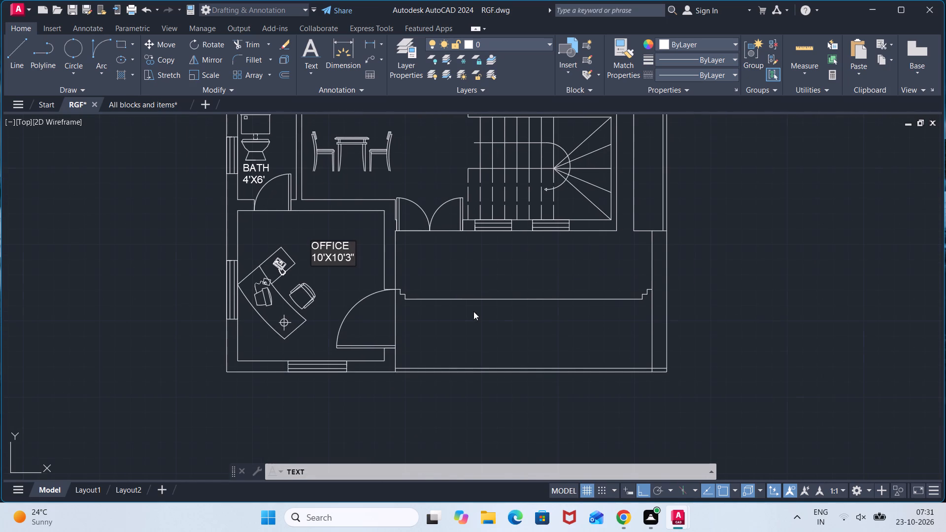
pyautogui.click(483, 260)
pyautogui.write('PORC')
pyautogui.press('h')
pyautogui.press('Return')
pyautogui.write("17'9")
pyautogui.hotkey('shift', '"')
pyautogui.write("X9'7.5")
pyautogui.hotkey('shift', '"')
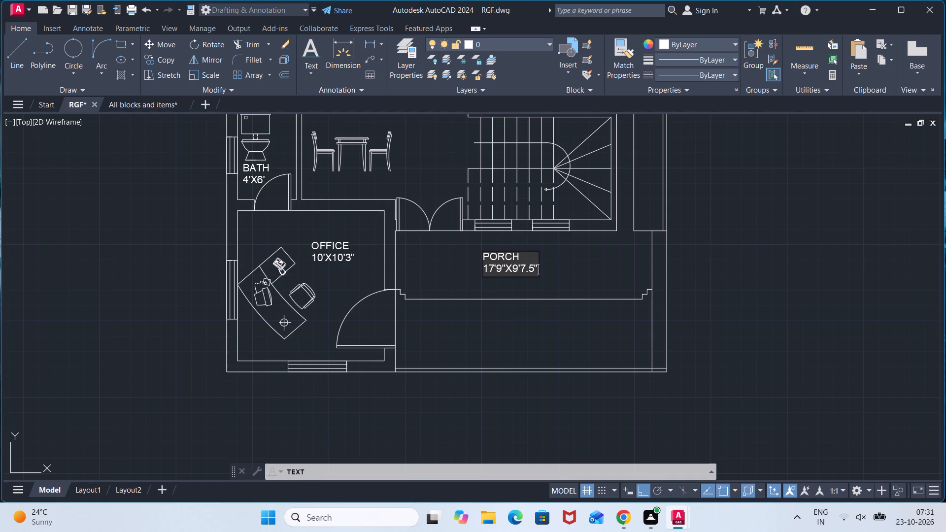
pyautogui.scroll(-1, 577, 297)
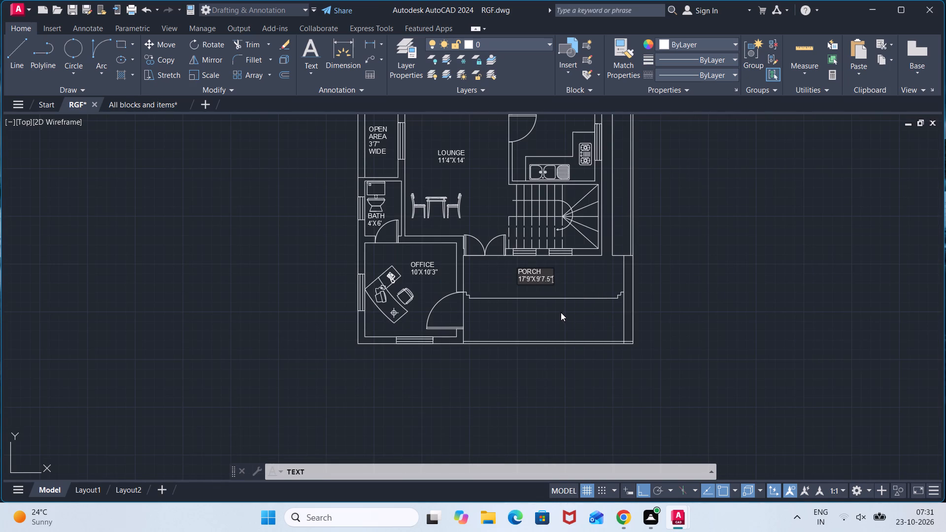
pyautogui.click(476, 199)
pyautogui.press('Escape')
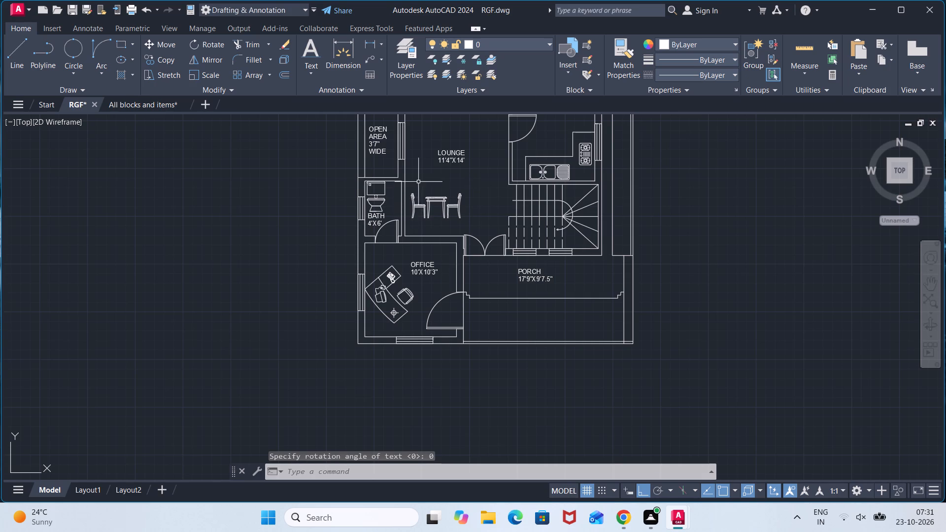
# Add a linear dimension along the plan's north outer wall, from the northwest corner to the northeast corner, just above the wall.
pyautogui.moveTo(412, 162); pyautogui.dragTo(412, 307, button='middle')
pyautogui.moveTo(405, 199); pyautogui.dragTo(425, 312, button='middle')
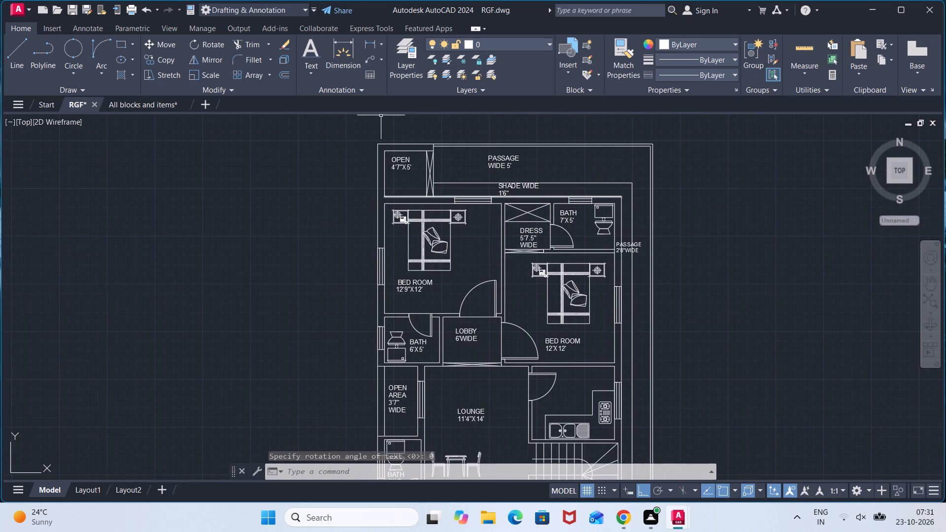
pyautogui.click(375, 47)
pyautogui.scroll(2, 389, 124)
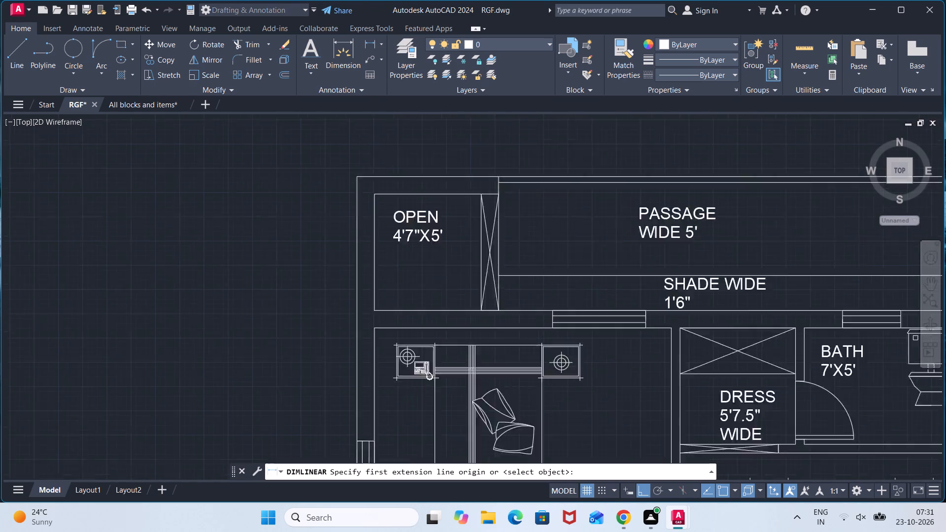
pyautogui.scroll(2, 389, 124)
pyautogui.click(304, 260)
pyautogui.scroll(-3, 718, 241)
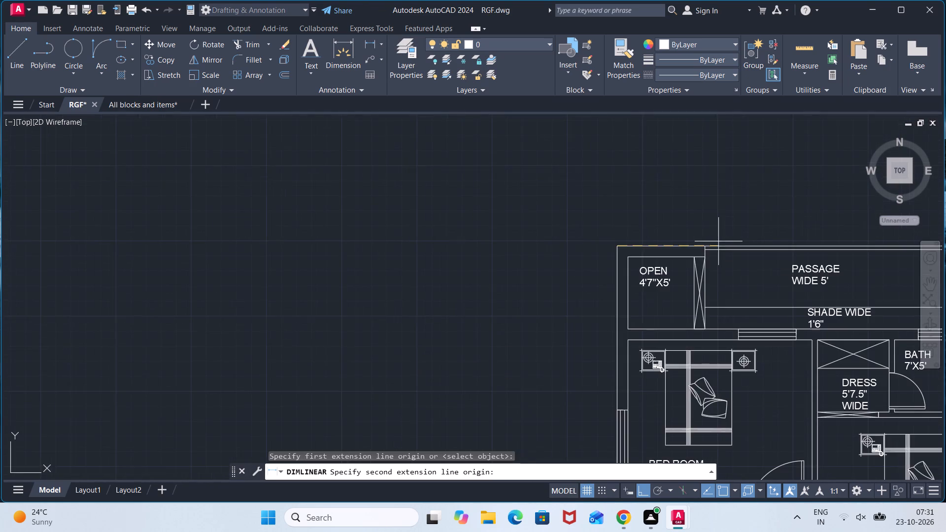
pyautogui.moveTo(719, 241); pyautogui.dragTo(411, 249, button='middle')
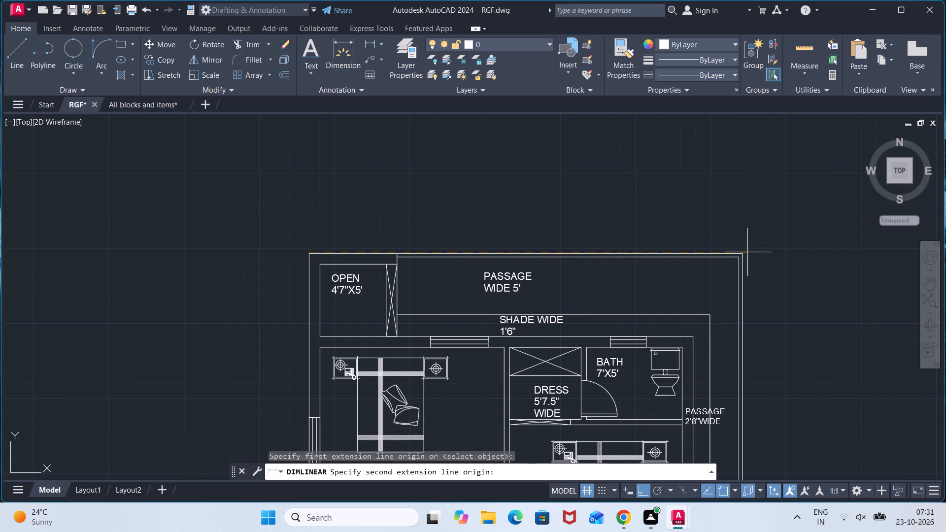
pyautogui.click(740, 252)
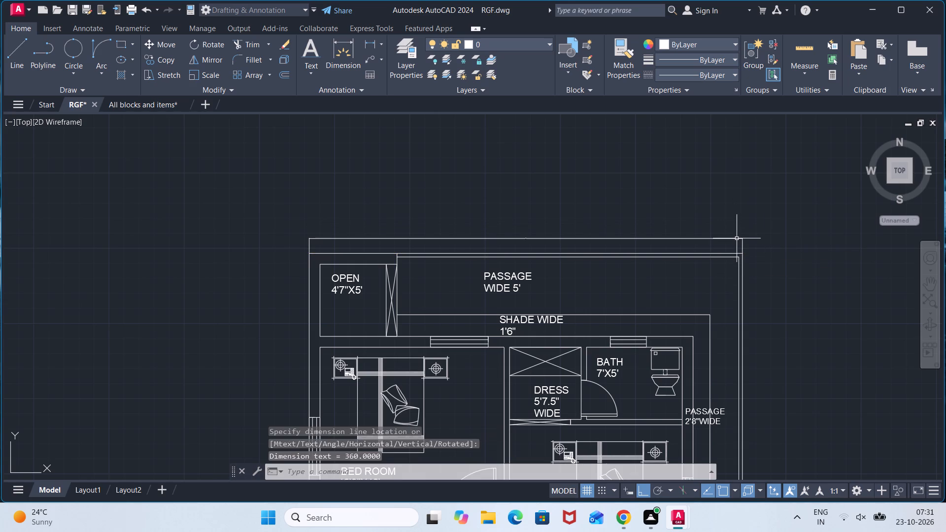
pyautogui.click(737, 238)
# While modifying the Standard dimension style, change its Standard text style font to italic8.shx, set it current and save the change.
pyautogui.press('d')
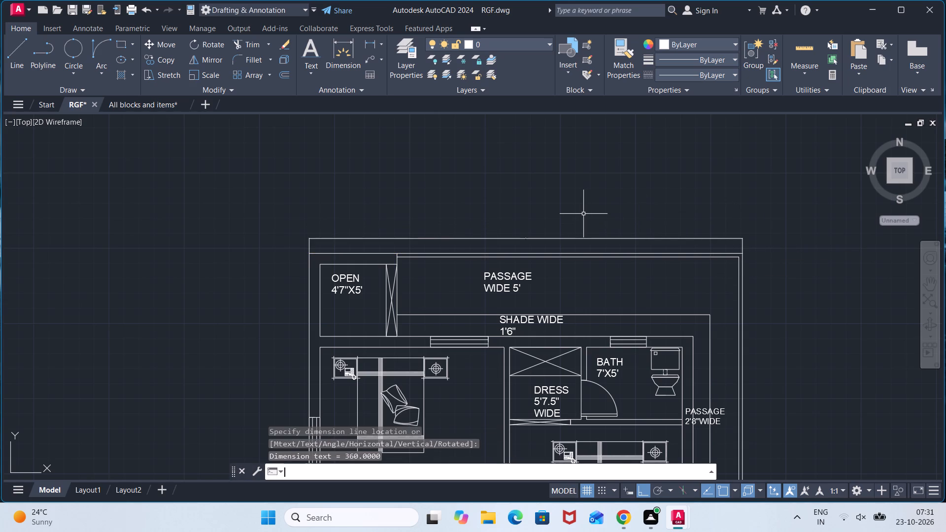
pyautogui.press('Return')
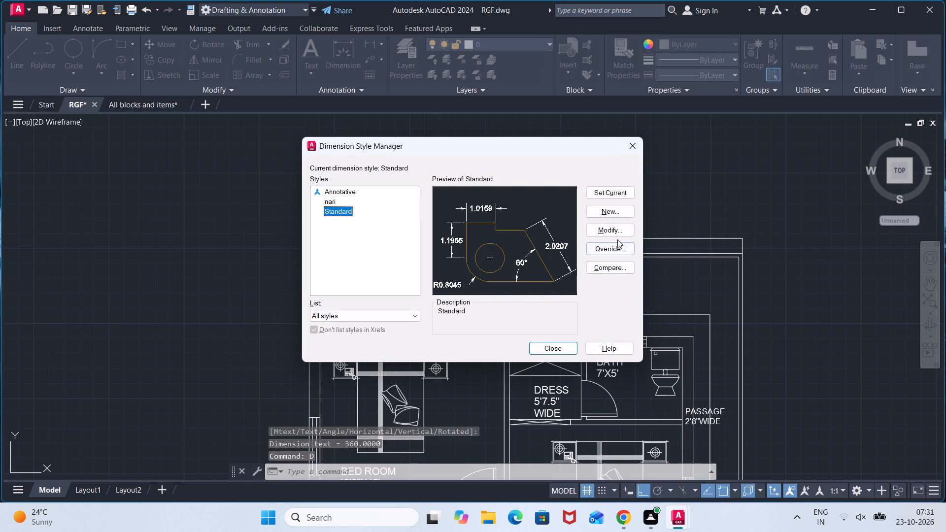
pyautogui.click(615, 227)
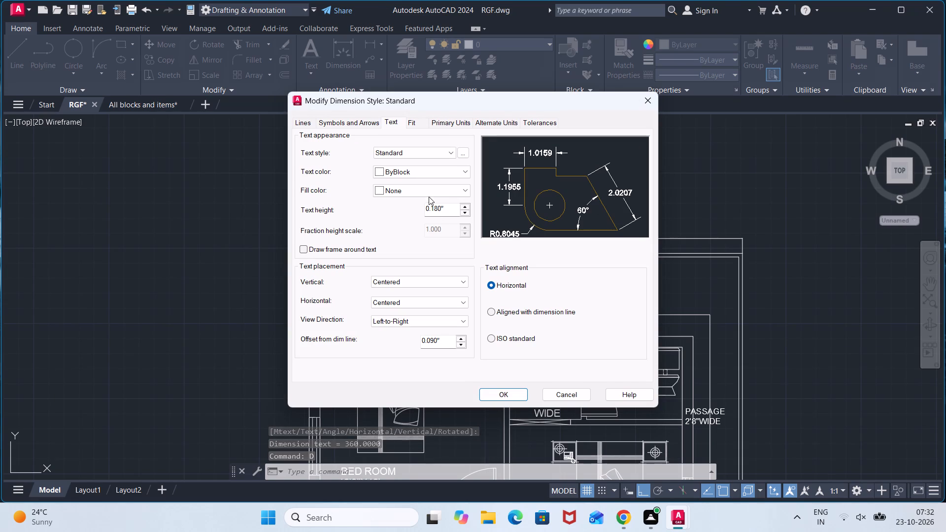
pyautogui.click(462, 152)
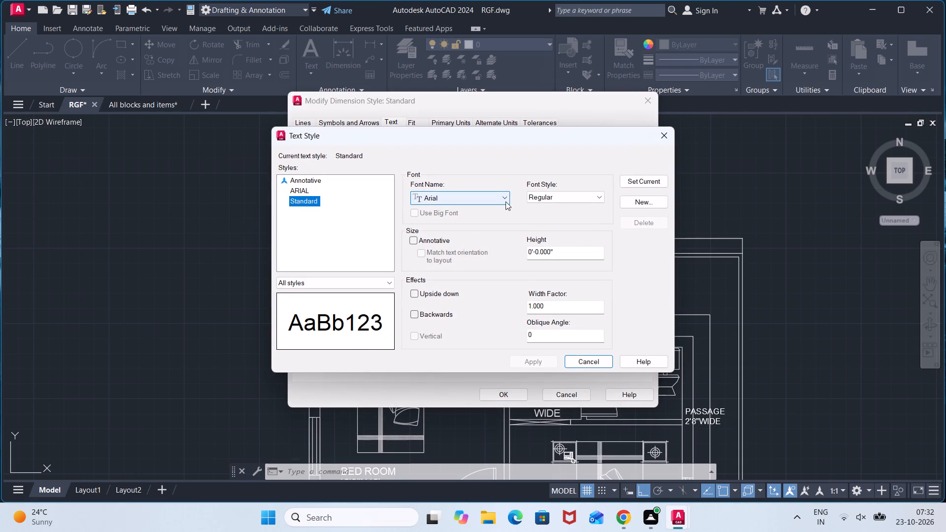
pyautogui.click(506, 201)
pyautogui.scroll(-3, 504, 246)
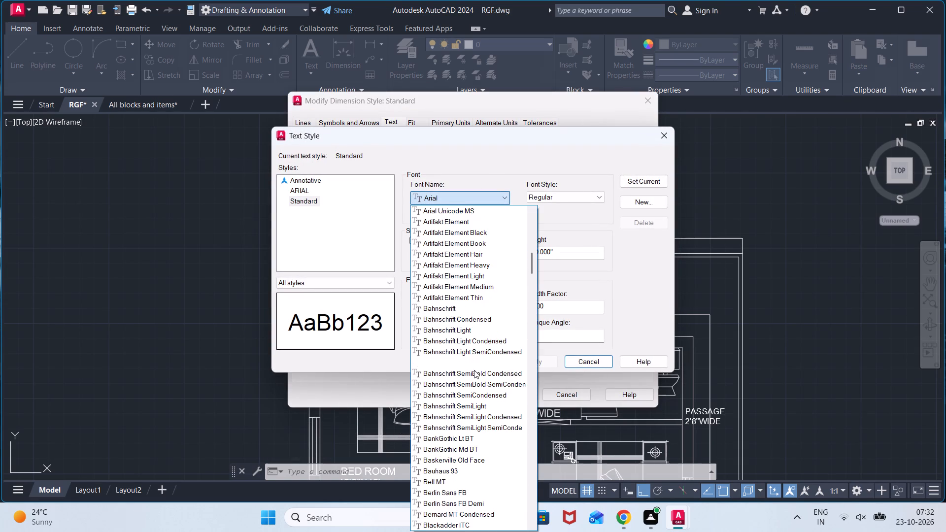
pyautogui.scroll(-4, 474, 370)
pyautogui.scroll(-8, 472, 331)
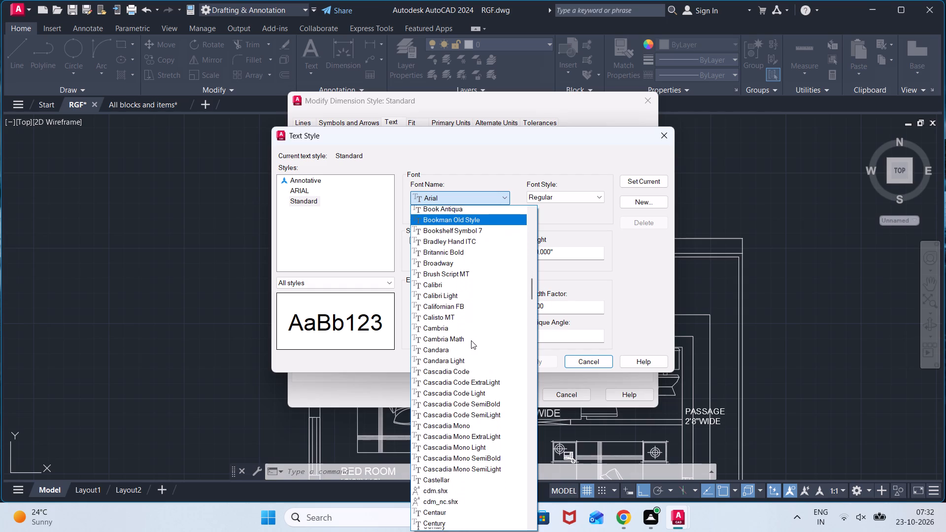
pyautogui.scroll(-17, 471, 340)
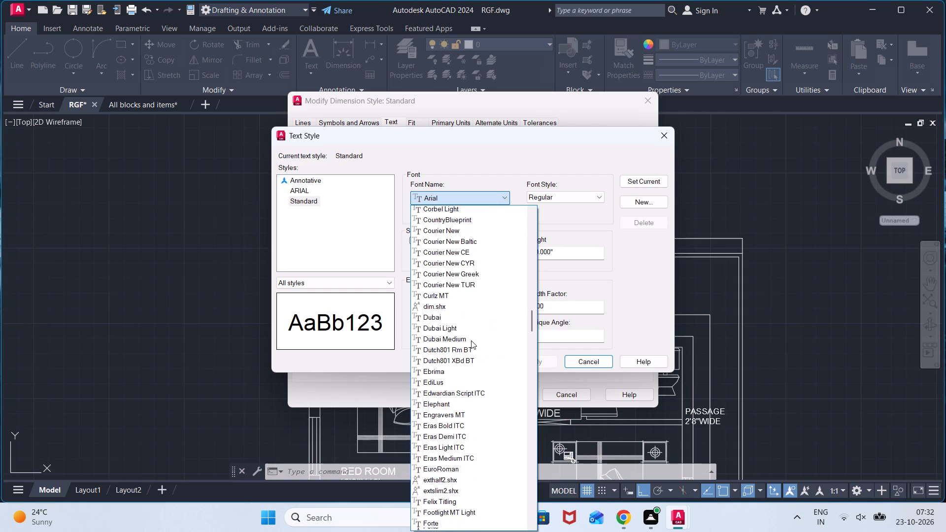
pyautogui.scroll(-6, 471, 340)
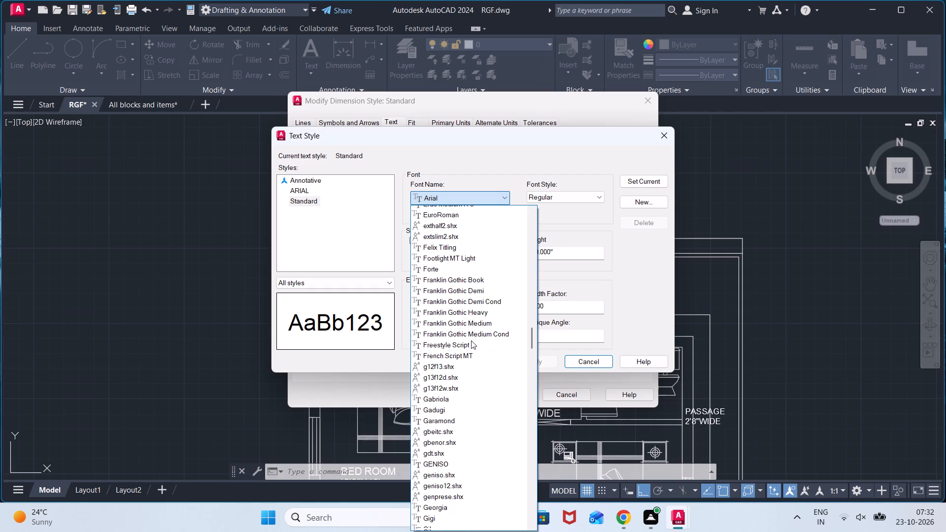
pyautogui.scroll(-11, 471, 340)
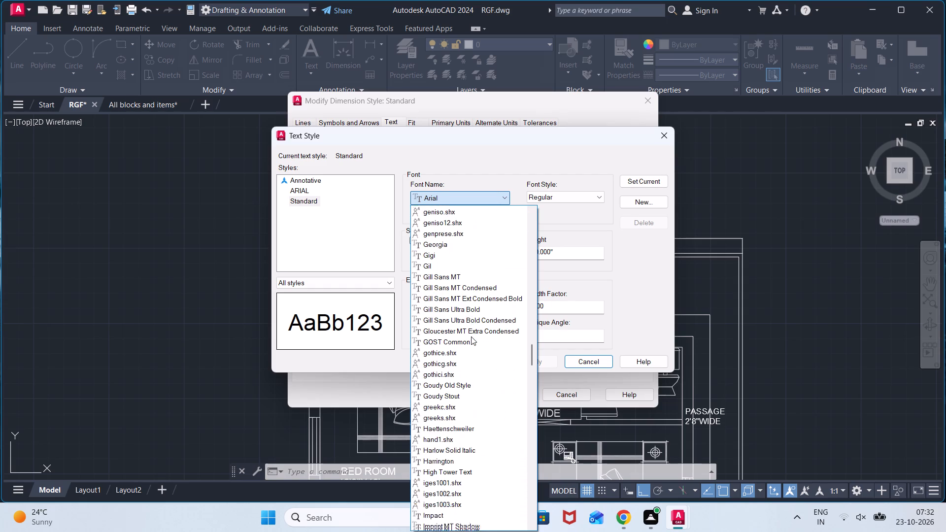
pyautogui.scroll(-2, 471, 336)
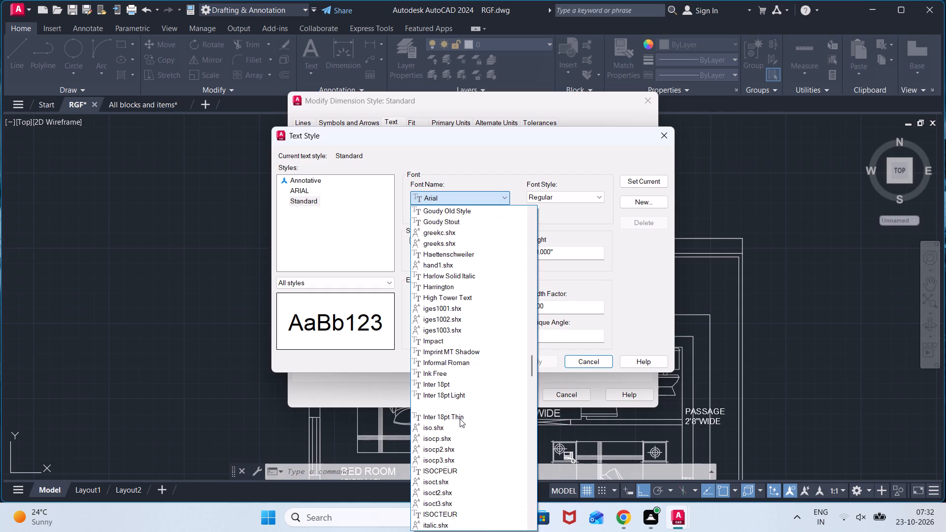
pyautogui.scroll(-2, 458, 436)
pyautogui.click(449, 467)
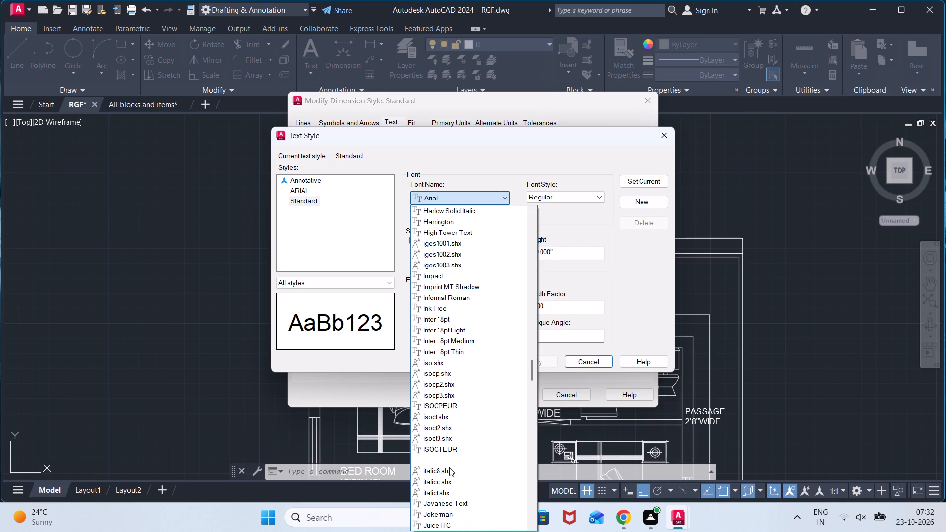
pyautogui.click(643, 186)
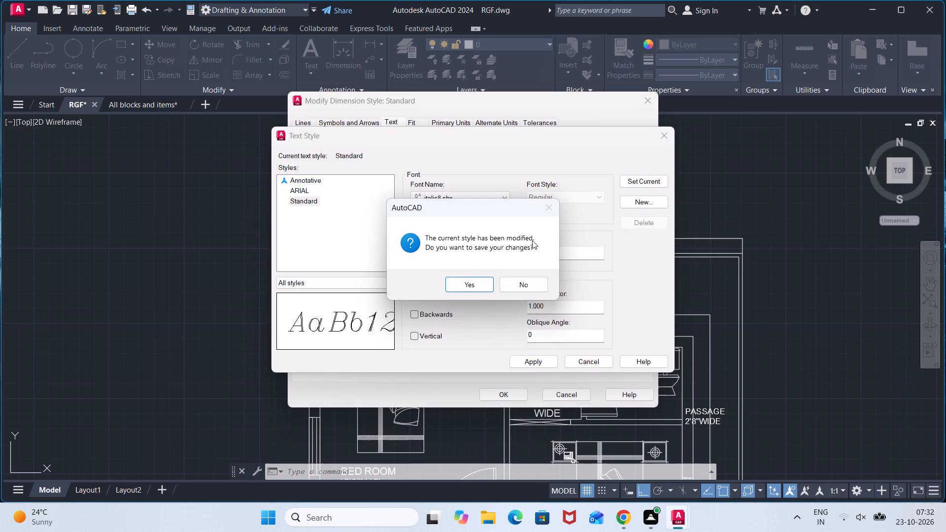
pyautogui.click(463, 283)
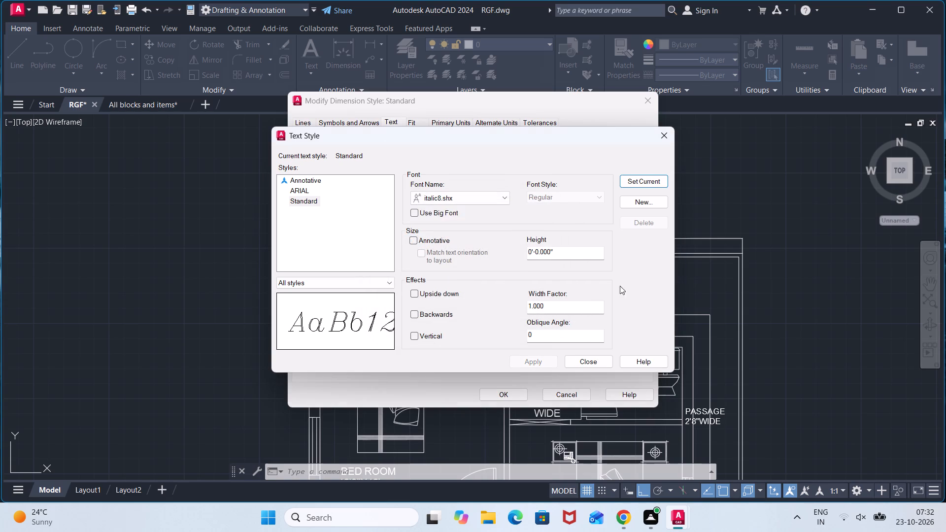
pyautogui.click(576, 362)
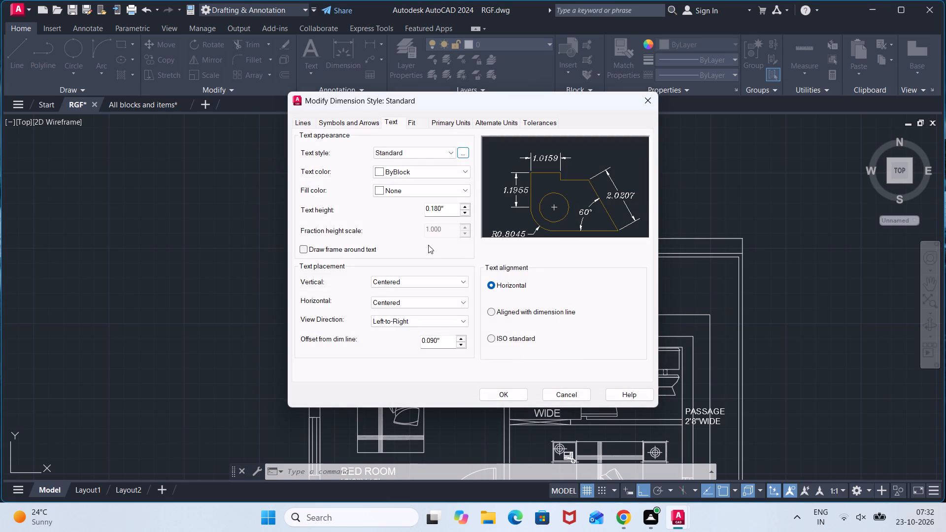
# Set the Standard dimension style's text height to 8".
pyautogui.click(450, 210)
pyautogui.press('BackSpace')
pyautogui.press('BackSpace')
pyautogui.press('BackSpace')
pyautogui.press('BackSpace')
pyautogui.press('BackSpace')
pyautogui.press('BackSpace')
pyautogui.press('BackSpace')
pyautogui.press('BackSpace')
pyautogui.press('BackSpace')
pyautogui.press('BackSpace')
pyautogui.press('BackSpace')
pyautogui.click(454, 117)
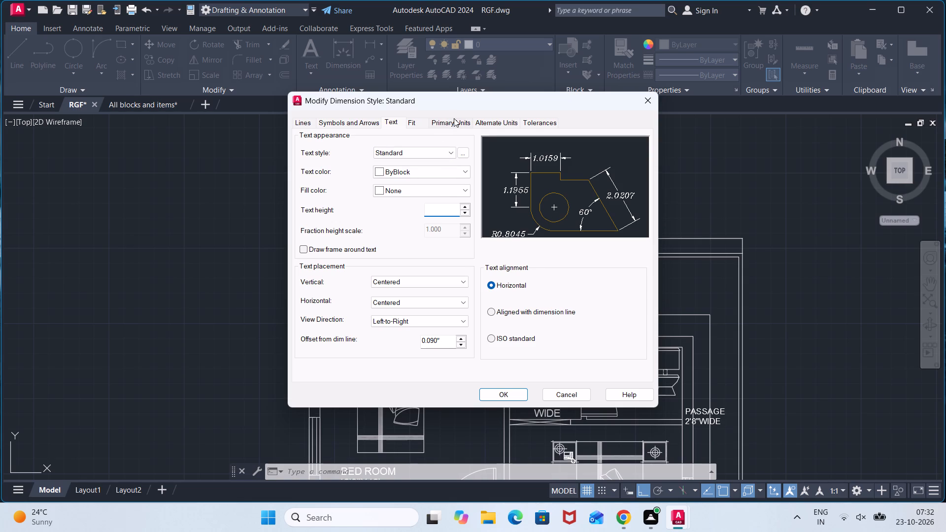
pyautogui.click(454, 119)
pyautogui.click(453, 123)
pyautogui.write('8"')
pyautogui.press('Return')
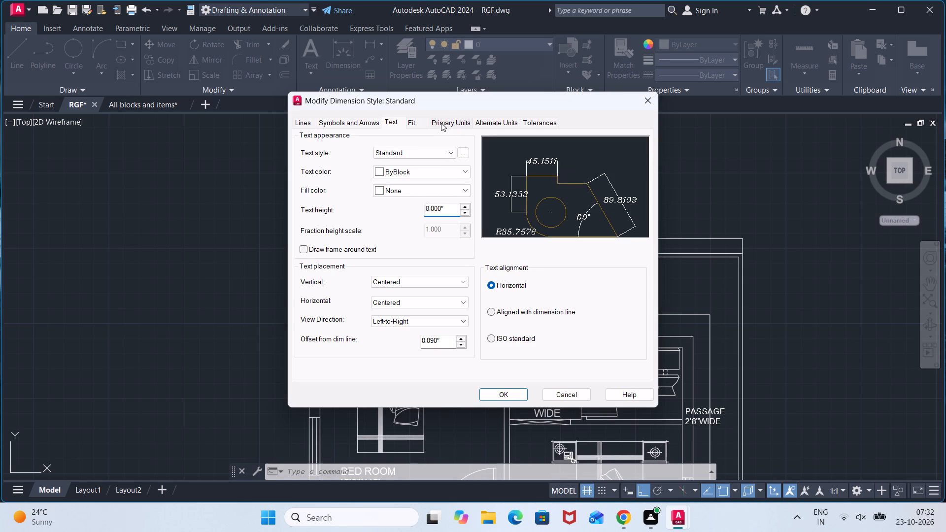
# Set the unit format of the style's linear dimensions to Engineering.
pyautogui.click(441, 123)
pyautogui.click(452, 150)
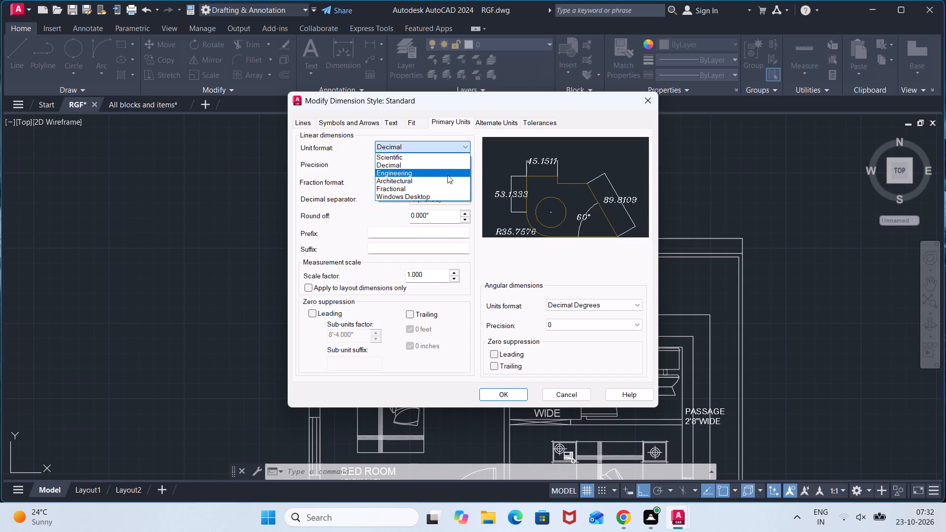
pyautogui.click(447, 175)
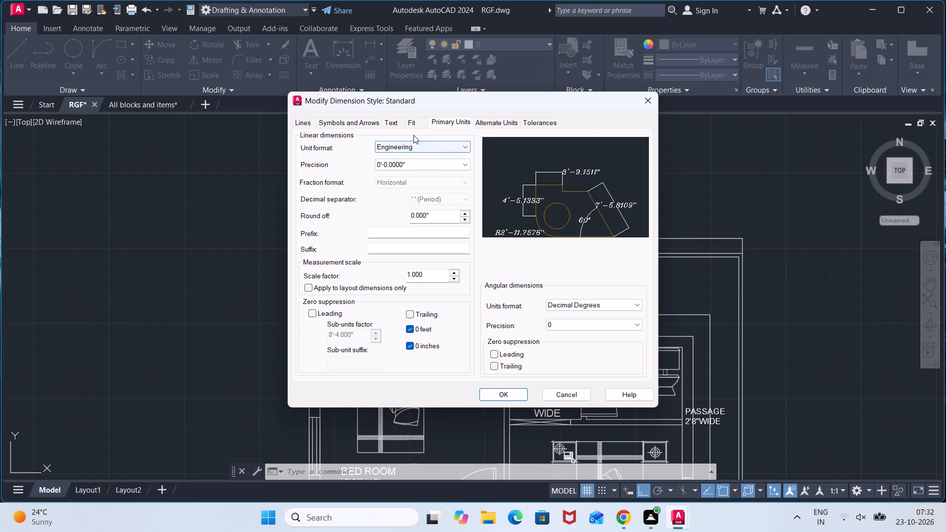
# Set the dimension text color to Magenta, accept the style changes, and make the Standard dimension style current.
pyautogui.click(393, 114)
pyautogui.click(395, 119)
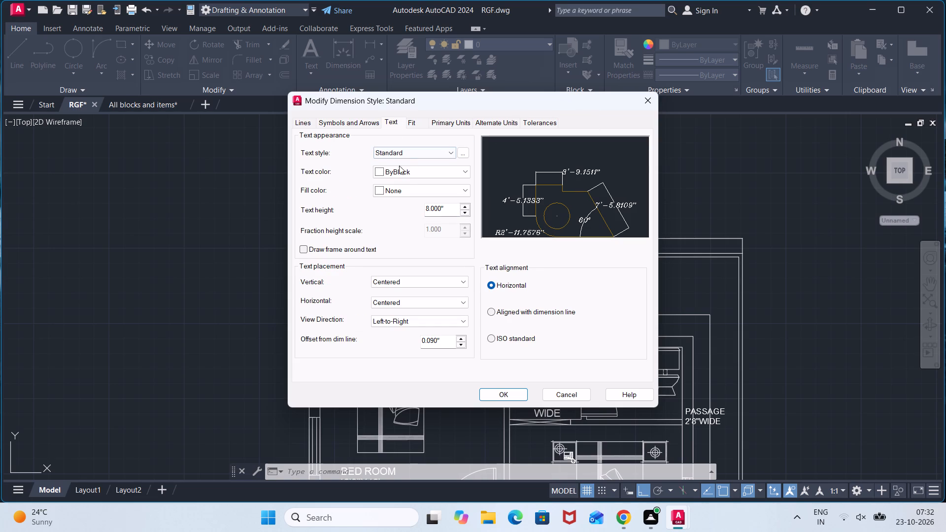
pyautogui.click(379, 171)
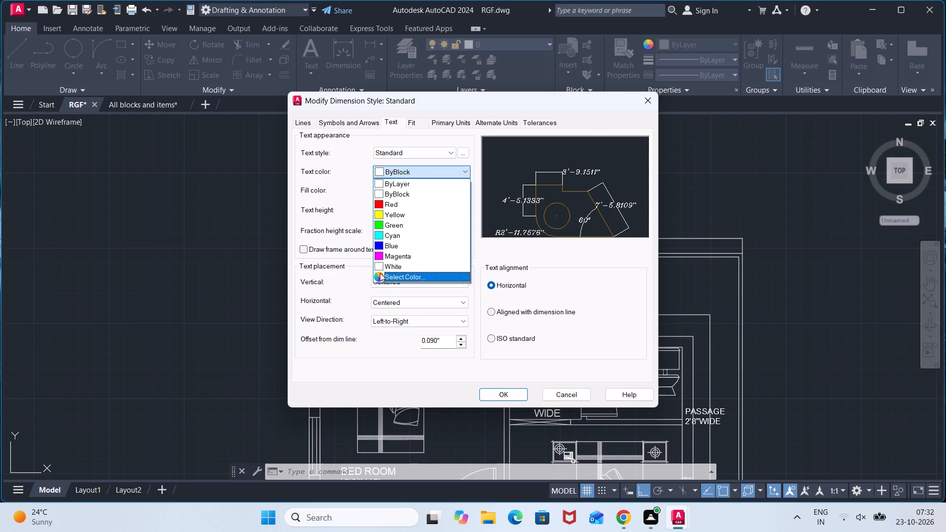
pyautogui.click(380, 251)
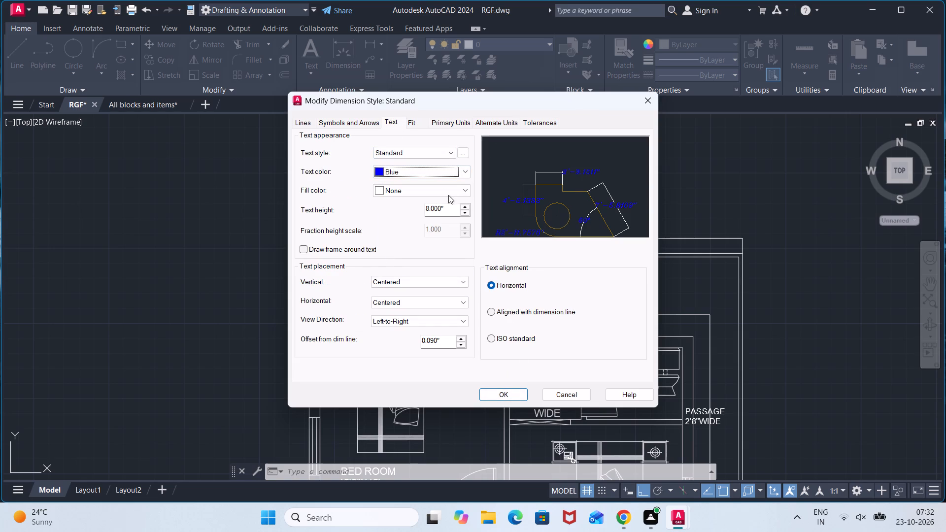
pyautogui.click(434, 168)
pyautogui.click(403, 256)
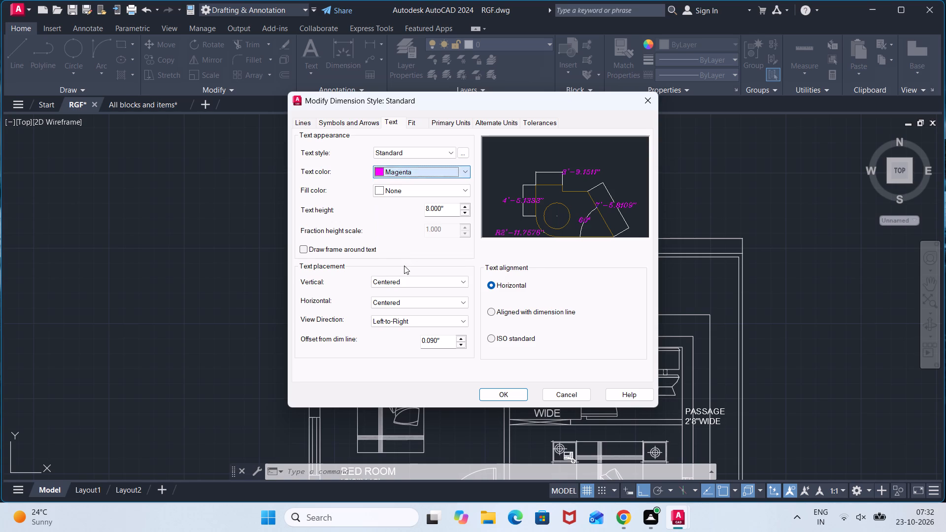
pyautogui.click(498, 388)
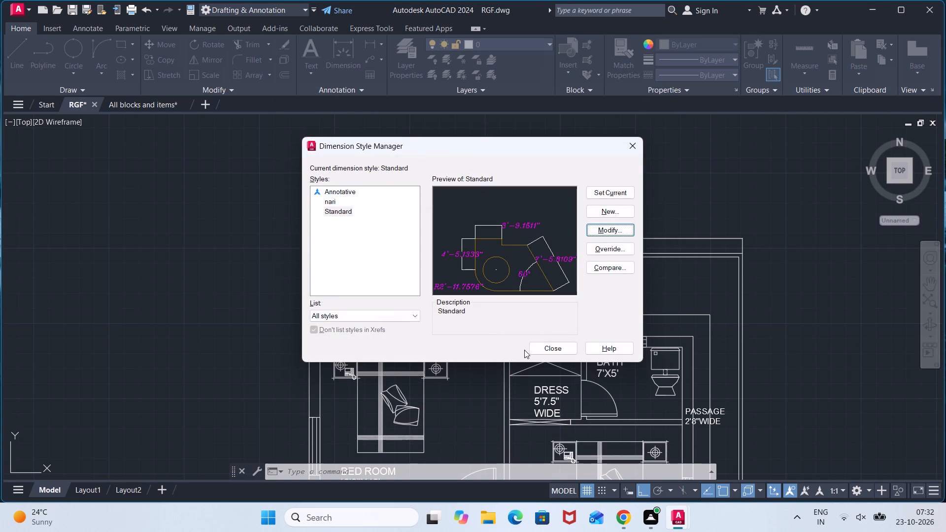
pyautogui.click(604, 191)
pyautogui.click(563, 345)
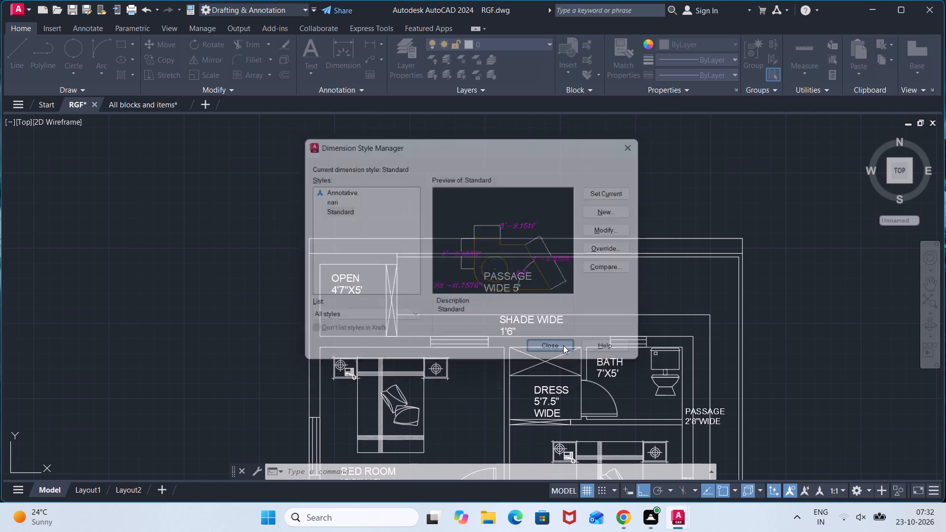
# Add a vertical linear dimension along the plan's right outer boundary, from its top corner to its bottom corner.
pyautogui.scroll(-1, 534, 237)
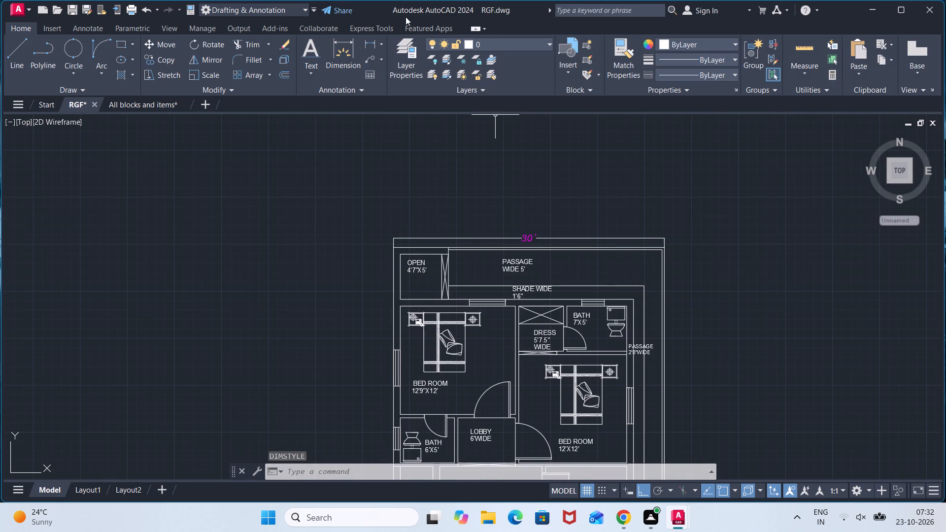
pyautogui.click(365, 44)
pyautogui.scroll(1, 670, 267)
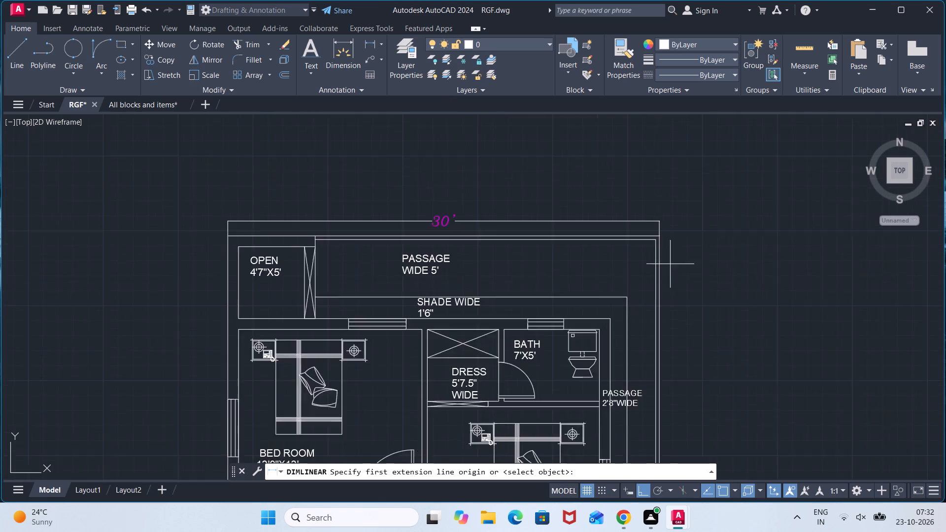
pyautogui.scroll(1, 669, 263)
pyautogui.click(653, 218)
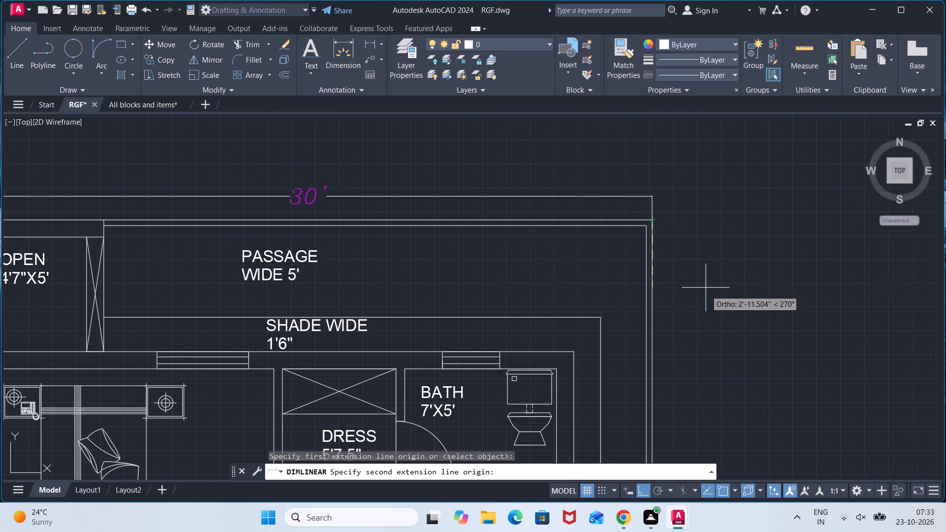
pyautogui.scroll(-2, 702, 310)
pyautogui.moveTo(682, 338); pyautogui.dragTo(598, 15, button='middle')
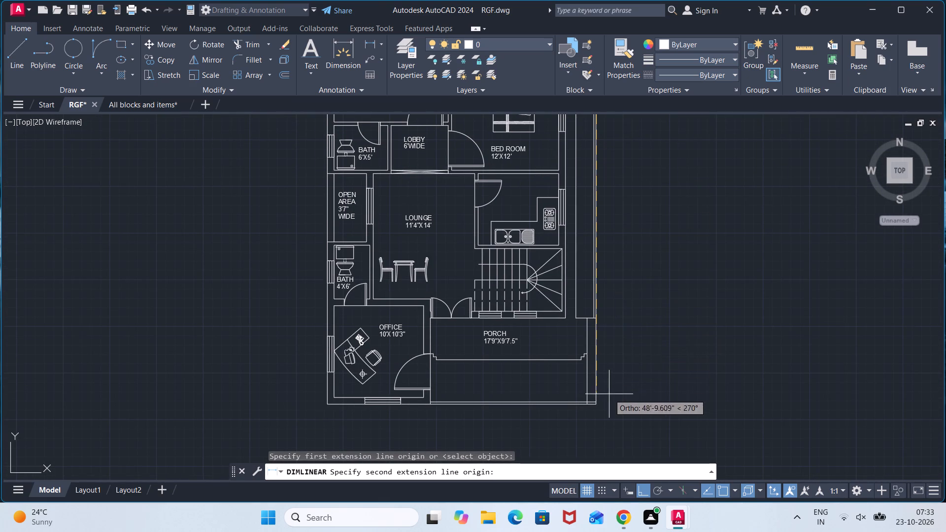
pyautogui.scroll(3, 612, 393)
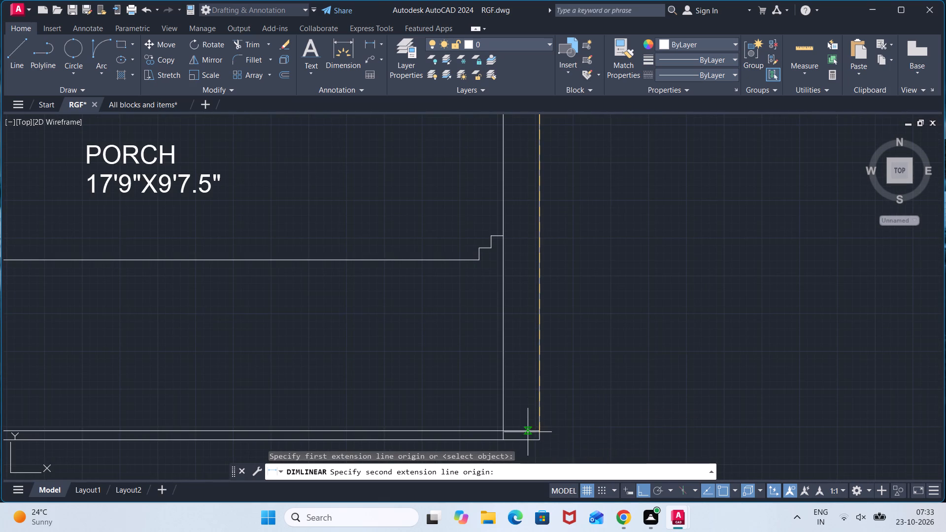
pyautogui.click(540, 441)
pyautogui.click(574, 424)
pyautogui.scroll(-2, 406, 279)
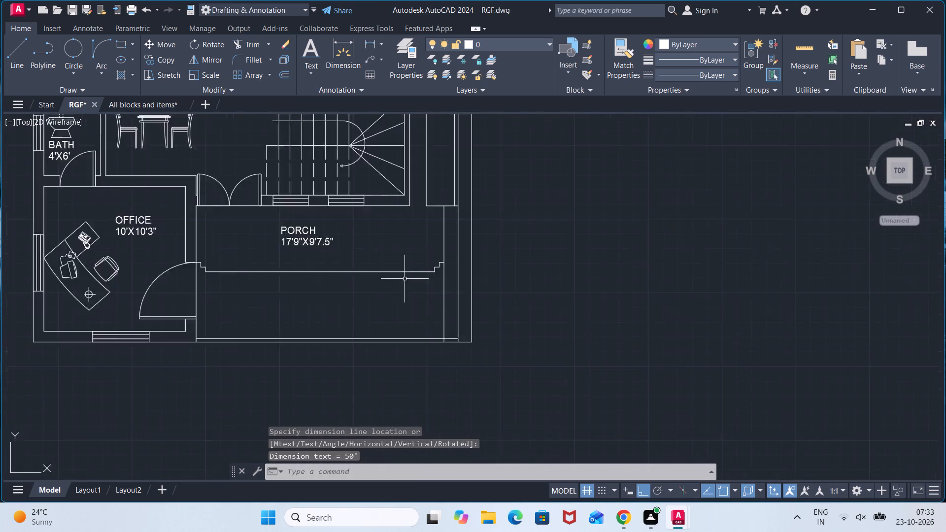
# Trim the overlapping line ends where the porch's inner bottom line meets its right vertical line.
pyautogui.scroll(3, 457, 331)
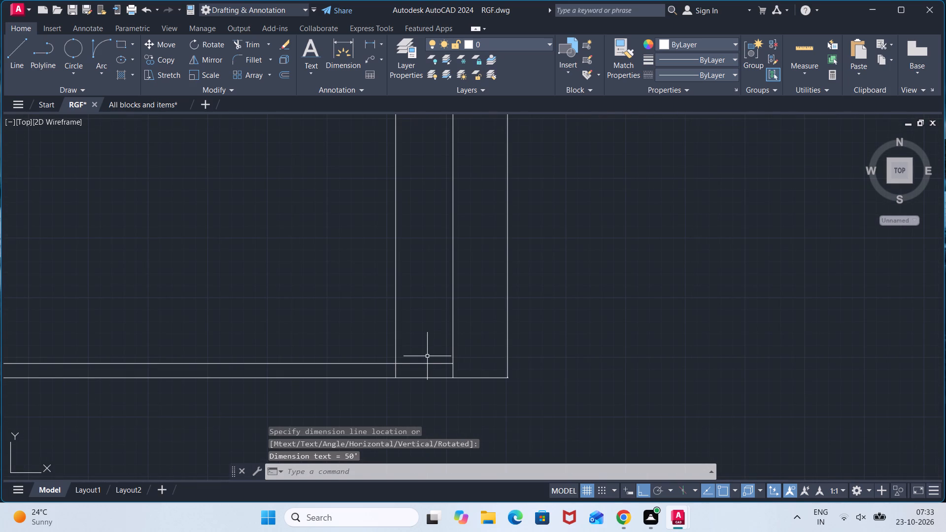
pyautogui.write('TR')
pyautogui.press('Return')
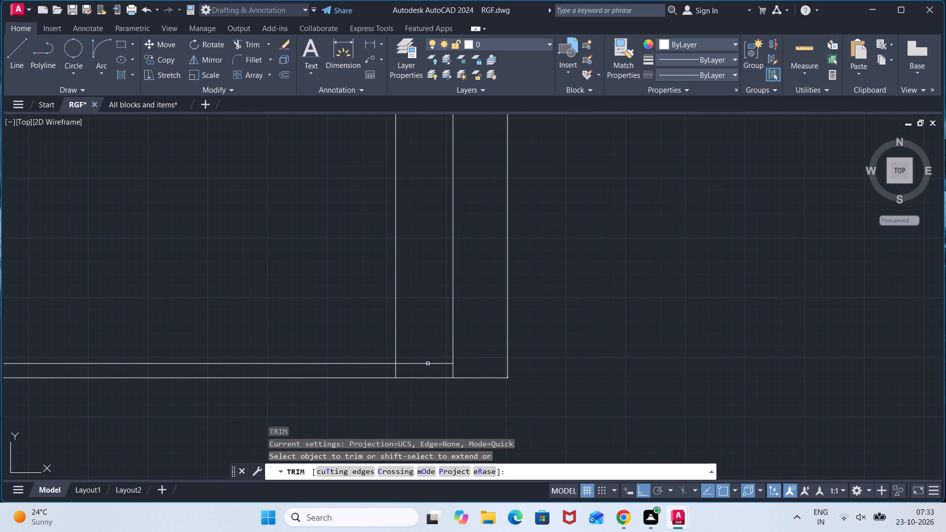
pyautogui.click(434, 364)
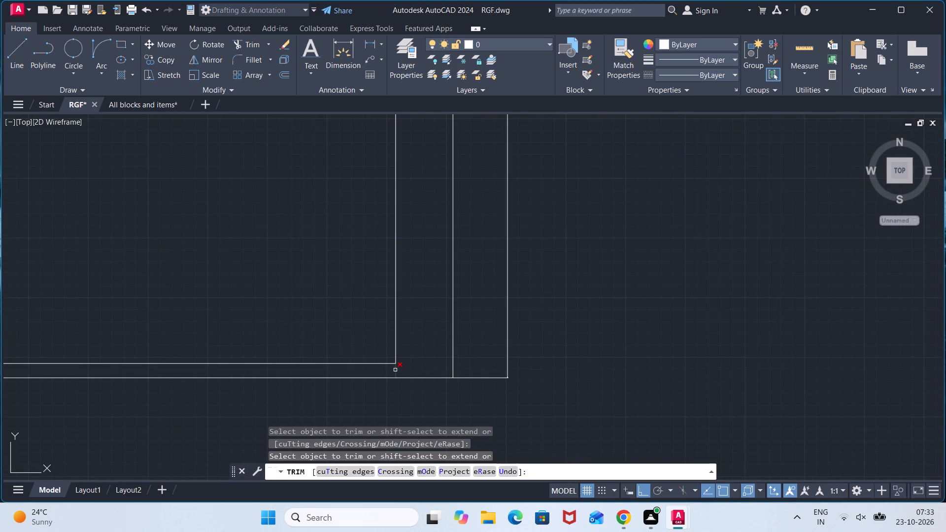
pyautogui.click(395, 370)
pyautogui.scroll(-2, 429, 310)
pyautogui.click(418, 289)
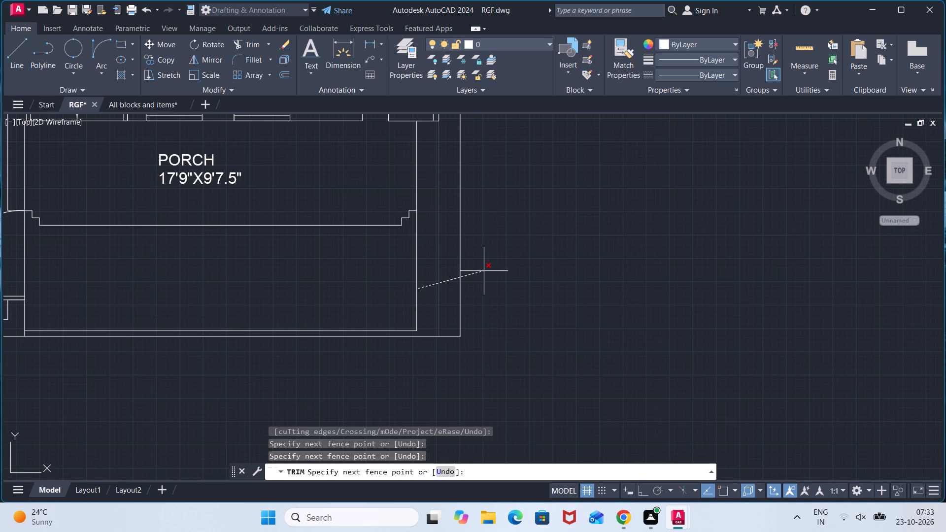
pyautogui.press('Escape')
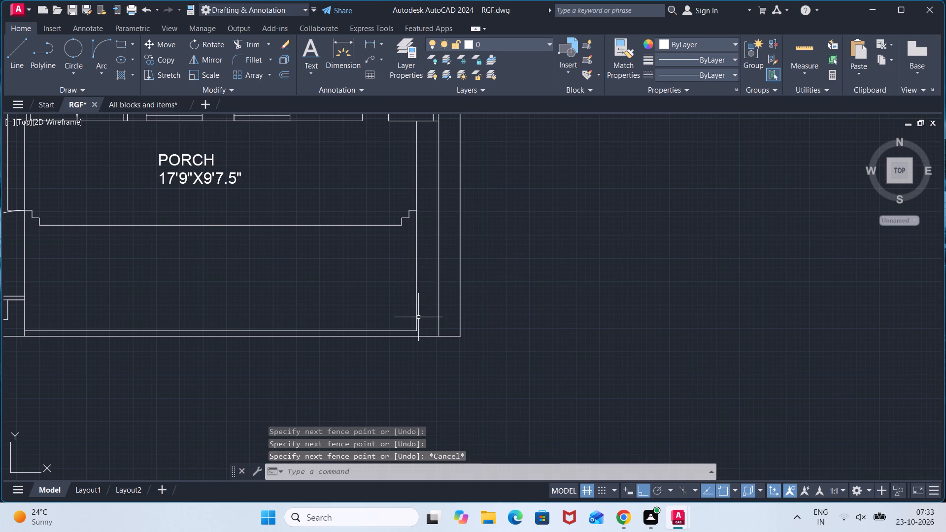
# Stretch the lower end of the porch's right vertical line straight down to the outer bottom boundary line.
pyautogui.click(417, 316)
pyautogui.scroll(4, 415, 328)
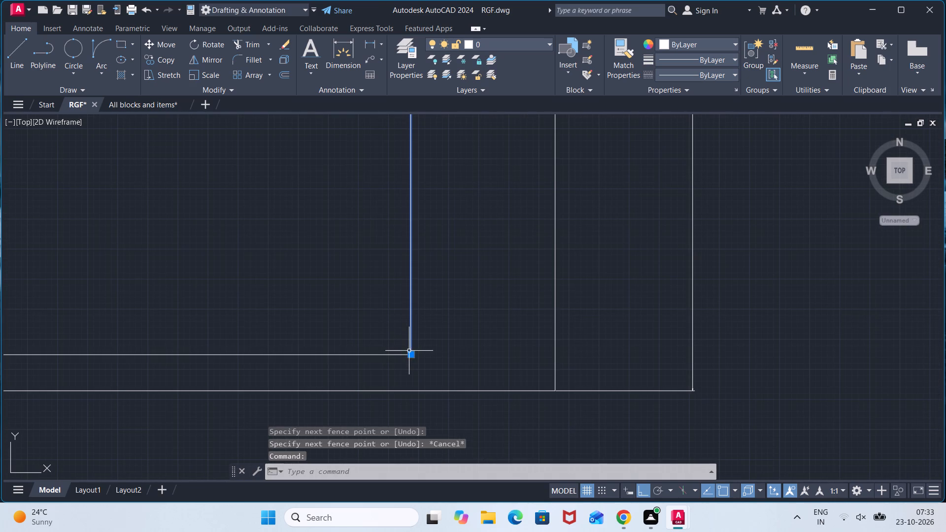
pyautogui.click(409, 351)
pyautogui.click(407, 390)
pyautogui.press('Escape')
pyautogui.press('Escape')
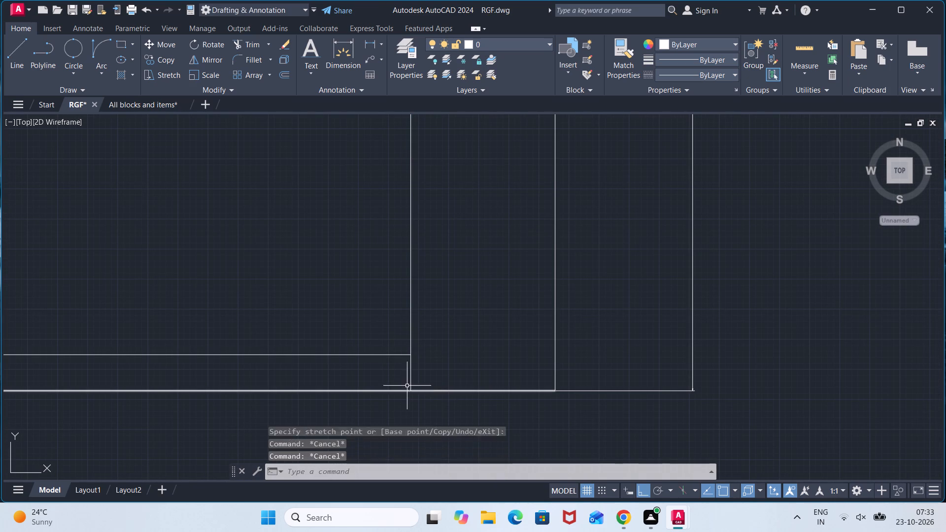
pyautogui.press('Escape')
# Start a solid hatch in black (0,0,0) and fill the walls above the 12'9"X12' bedroom and beside the DRESS.
pyautogui.scroll(-5, 355, 127)
pyautogui.moveTo(403, 186); pyautogui.dragTo(405, 195, button='middle')
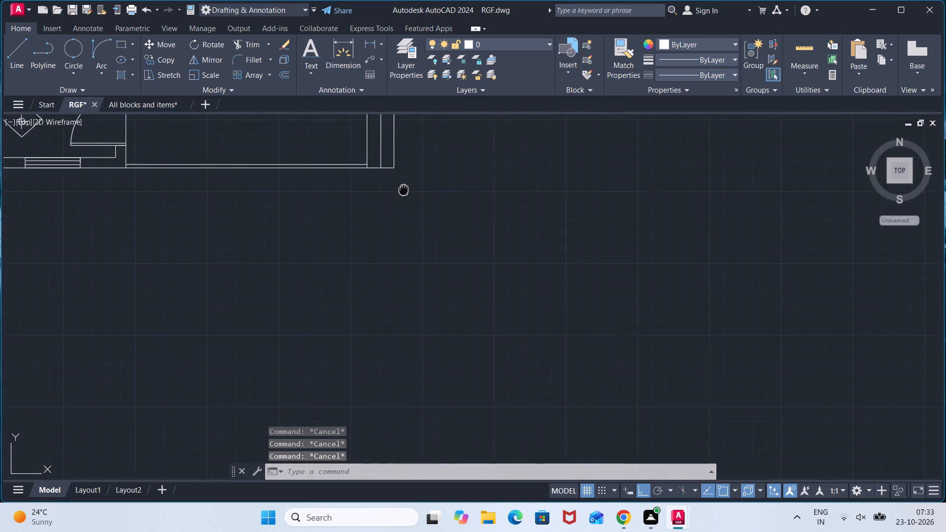
pyautogui.moveTo(405, 195); pyautogui.dragTo(473, 474, button='middle')
pyautogui.scroll(1, 473, 475)
pyautogui.moveTo(425, 207); pyautogui.dragTo(474, 354, button='middle')
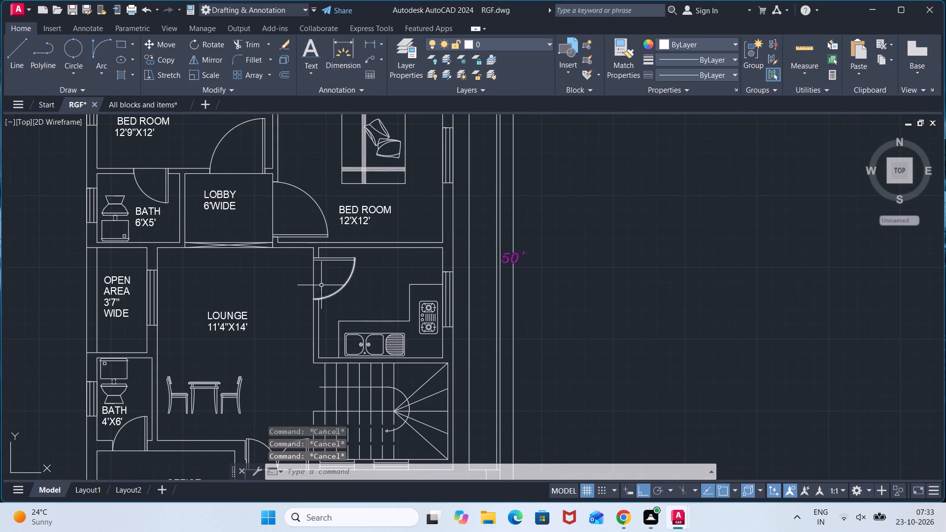
pyautogui.moveTo(241, 166); pyautogui.dragTo(349, 292, button='middle')
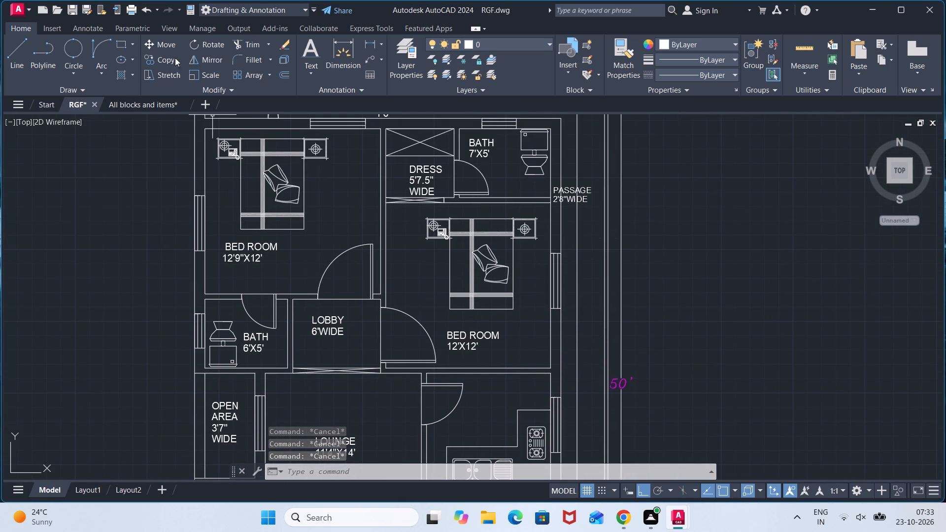
pyautogui.click(119, 77)
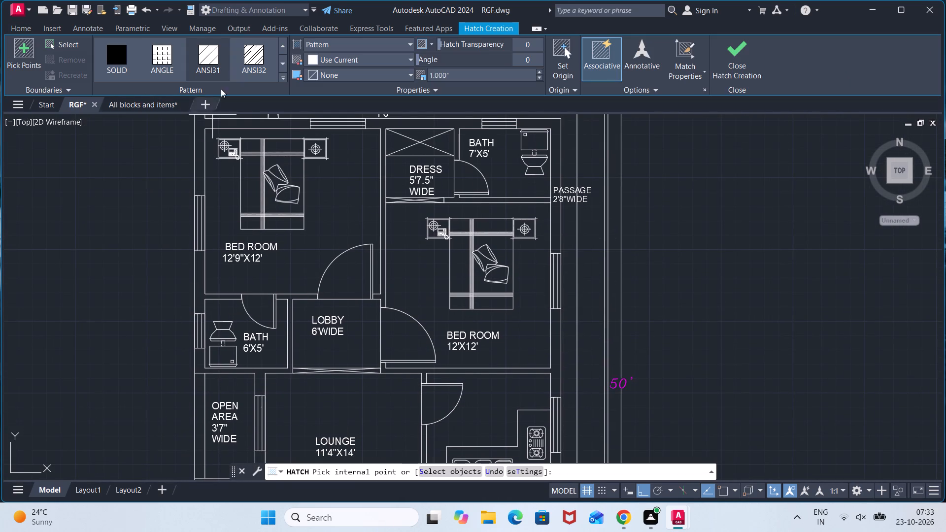
pyautogui.click(310, 61)
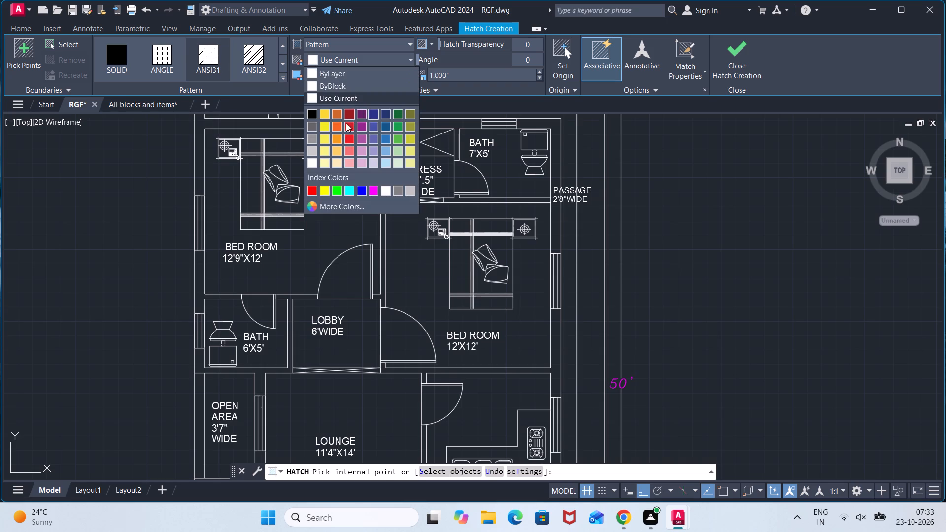
pyautogui.click(308, 108)
pyautogui.scroll(2, 271, 119)
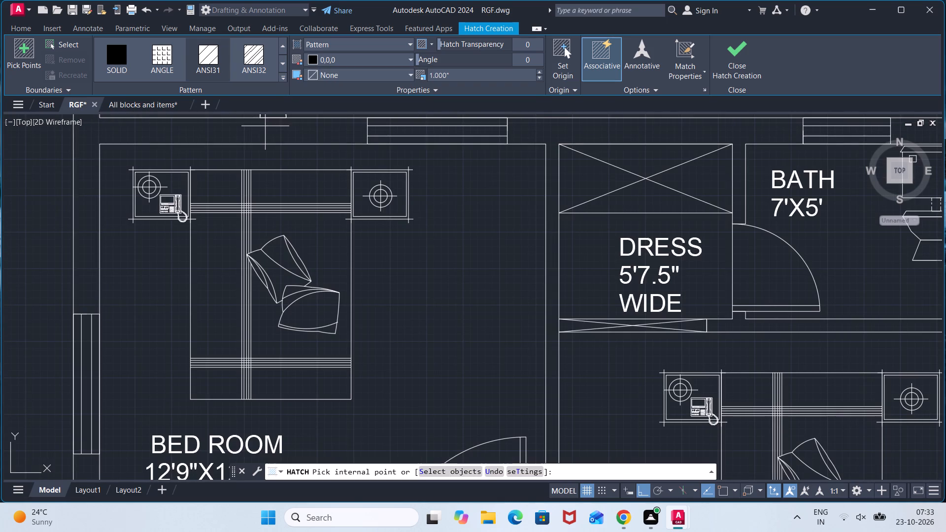
pyautogui.click(265, 128)
pyautogui.click(541, 133)
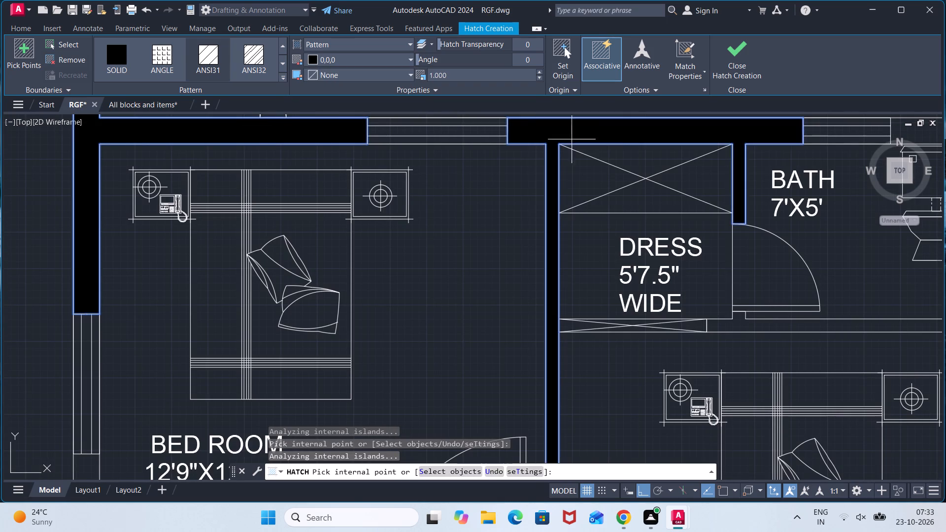
# Add to the hatch the outer walls of the 7'X5' bath and 12'X12' bedroom, plus the partition between the two rooms.
pyautogui.scroll(-2, 650, 162)
pyautogui.click(781, 152)
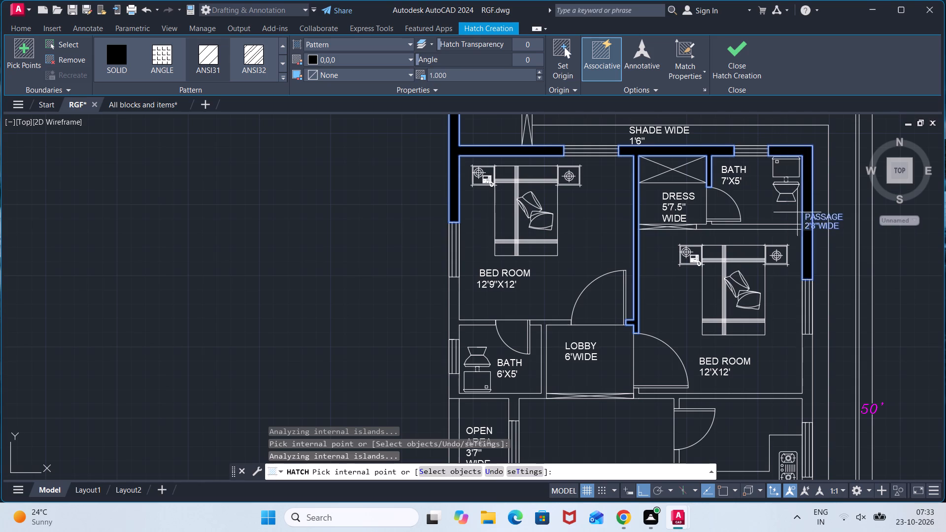
pyautogui.click(808, 367)
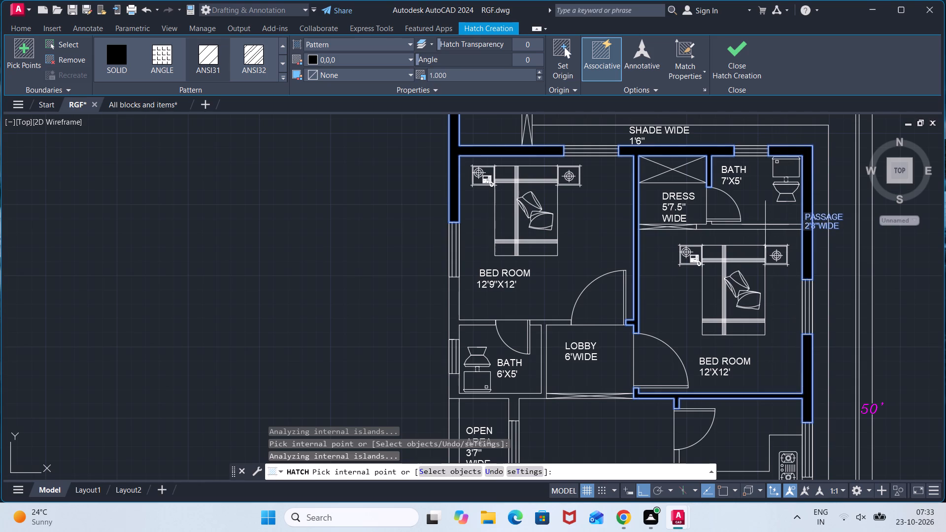
pyautogui.scroll(3, 765, 224)
pyautogui.click(758, 228)
pyautogui.scroll(-2, 584, 231)
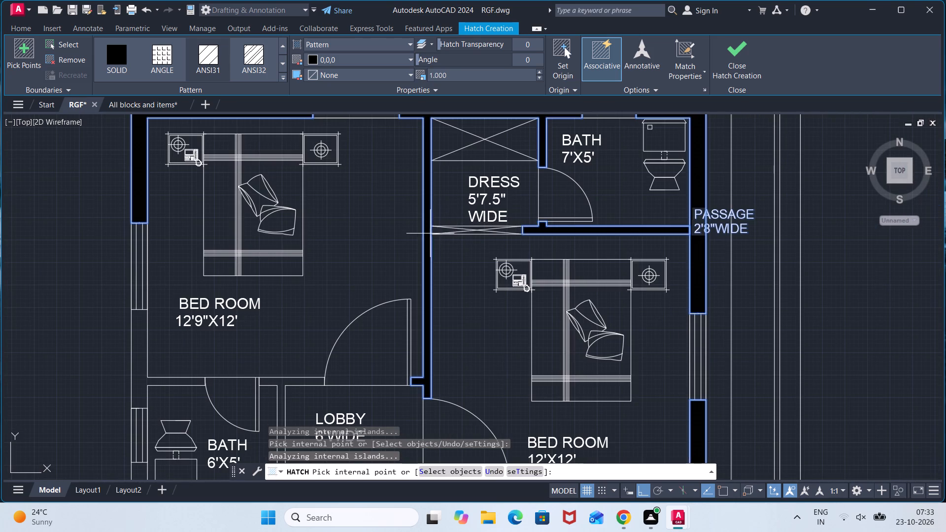
# Extend the wall hatch around the 6'X5' bath and lobby, and along the 4'X6' bath, lounge and office walls.
pyautogui.moveTo(378, 227); pyautogui.dragTo(416, 0, button='middle')
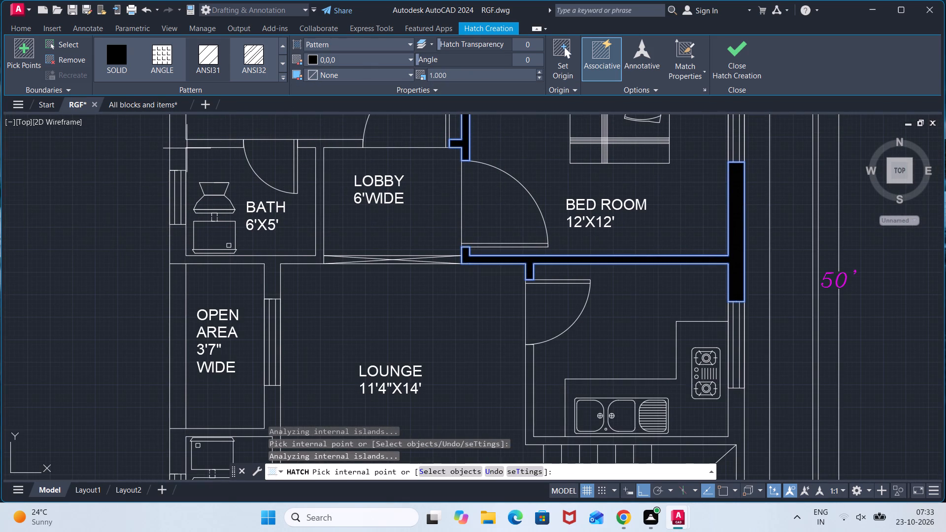
pyautogui.click(173, 137)
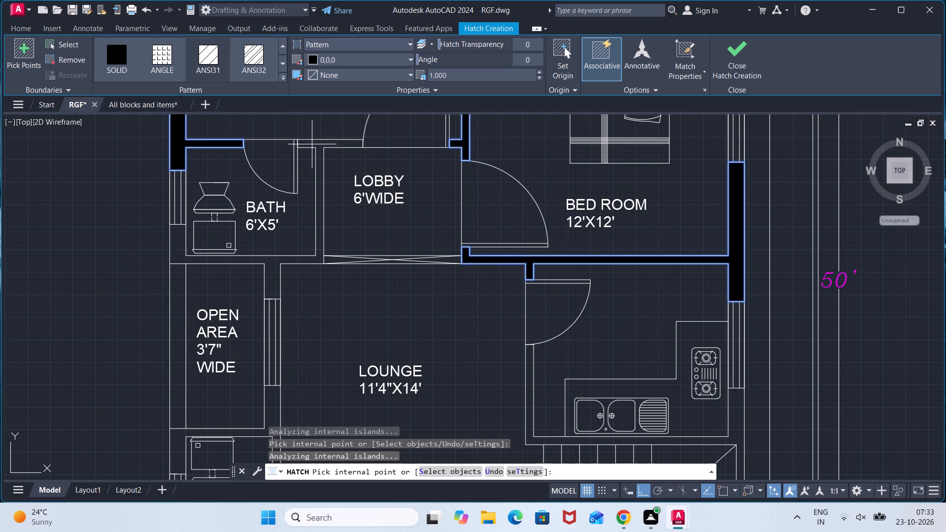
pyautogui.click(312, 143)
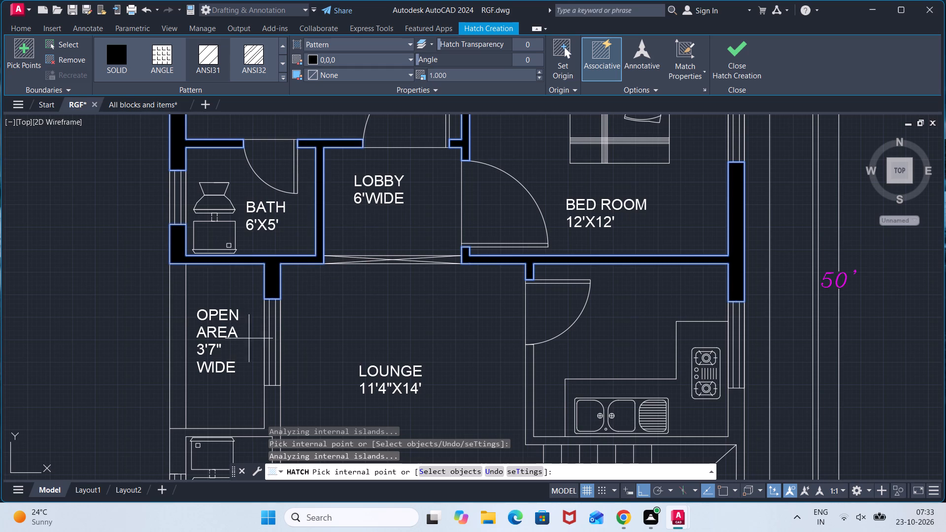
pyautogui.moveTo(210, 276); pyautogui.dragTo(212, 267, button='middle')
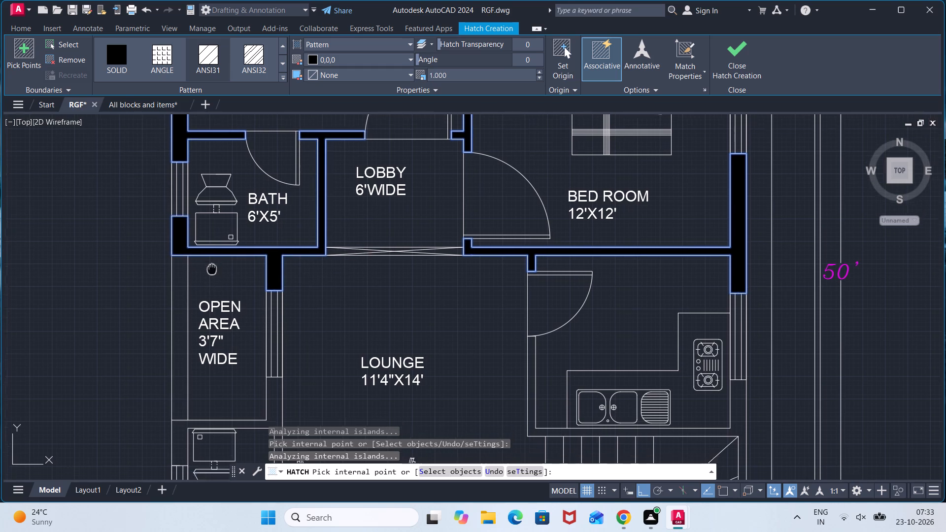
pyautogui.moveTo(212, 267); pyautogui.dragTo(266, 24, button='middle')
pyautogui.click(326, 160)
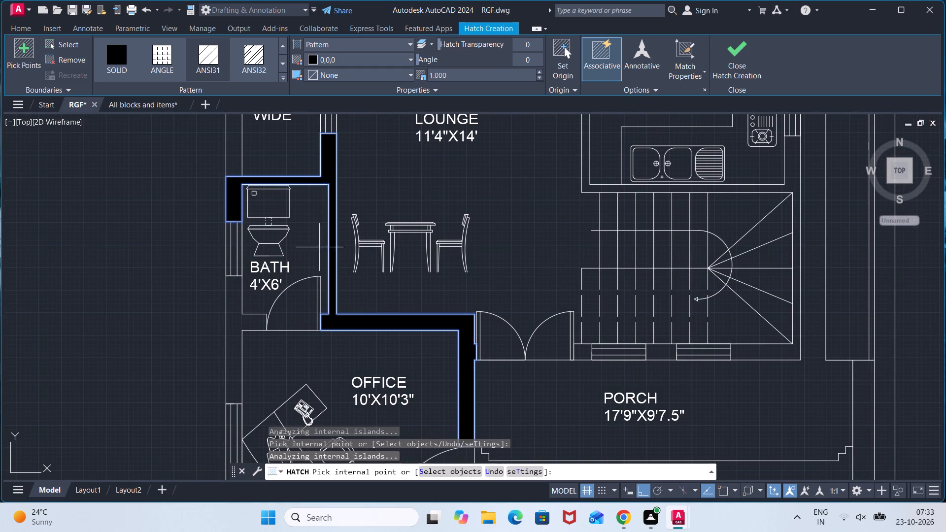
pyautogui.click(252, 321)
pyautogui.scroll(-1, 542, 431)
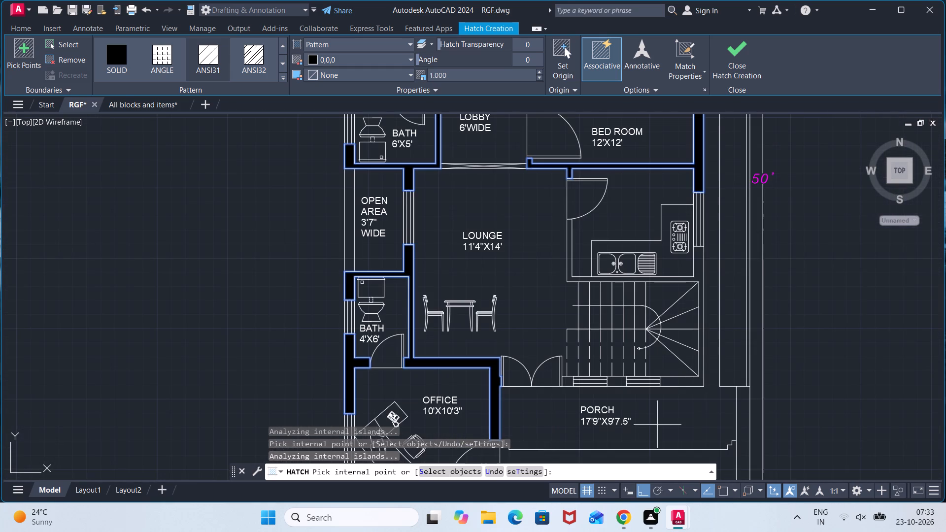
# Hatch the kitchen and staircase walls, the porch-side wall pieces and the office's lower walls, completing this hatch.
pyautogui.click(617, 382)
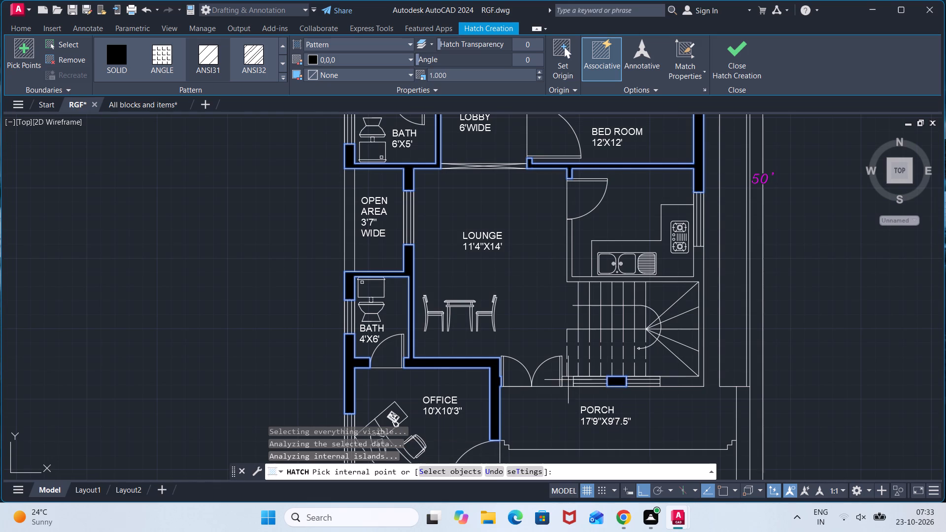
pyautogui.click(568, 380)
pyautogui.click(681, 382)
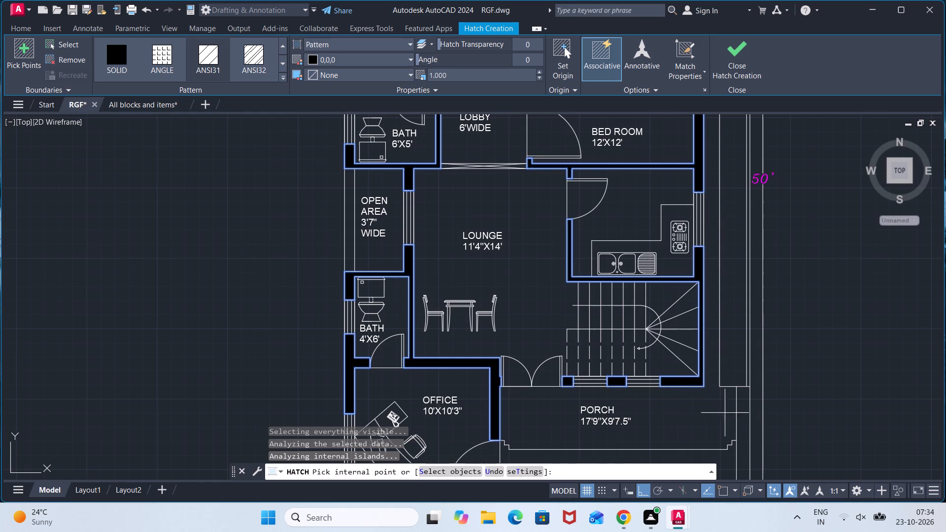
pyautogui.moveTo(719, 418); pyautogui.dragTo(689, 203, button='middle')
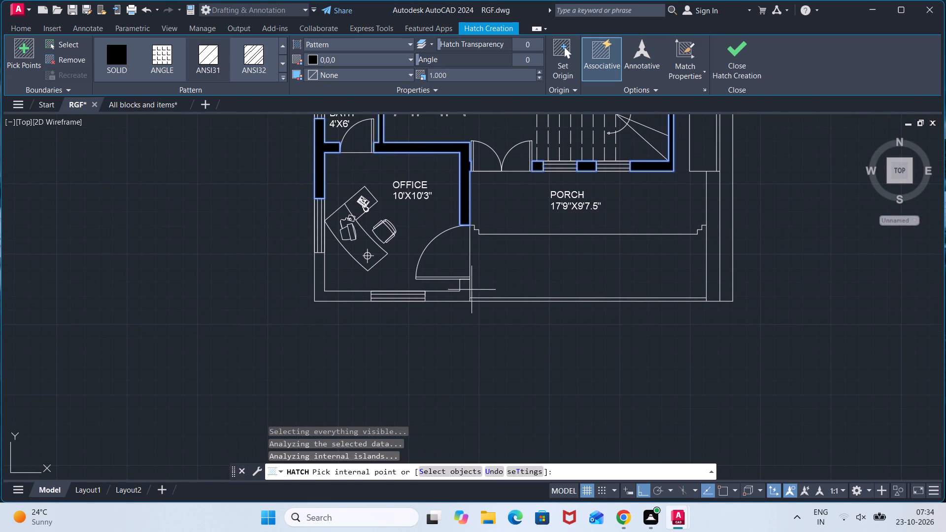
pyautogui.click(462, 300)
pyautogui.click(344, 297)
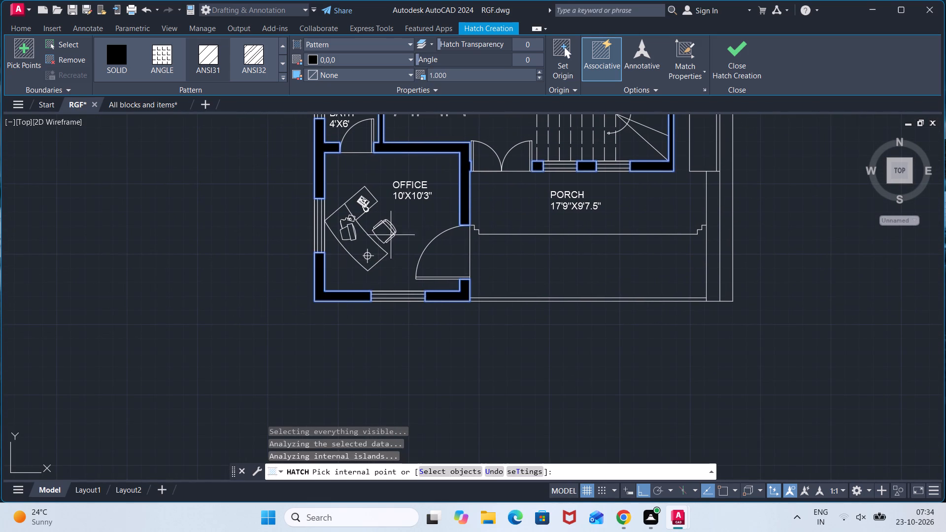
pyautogui.click(740, 49)
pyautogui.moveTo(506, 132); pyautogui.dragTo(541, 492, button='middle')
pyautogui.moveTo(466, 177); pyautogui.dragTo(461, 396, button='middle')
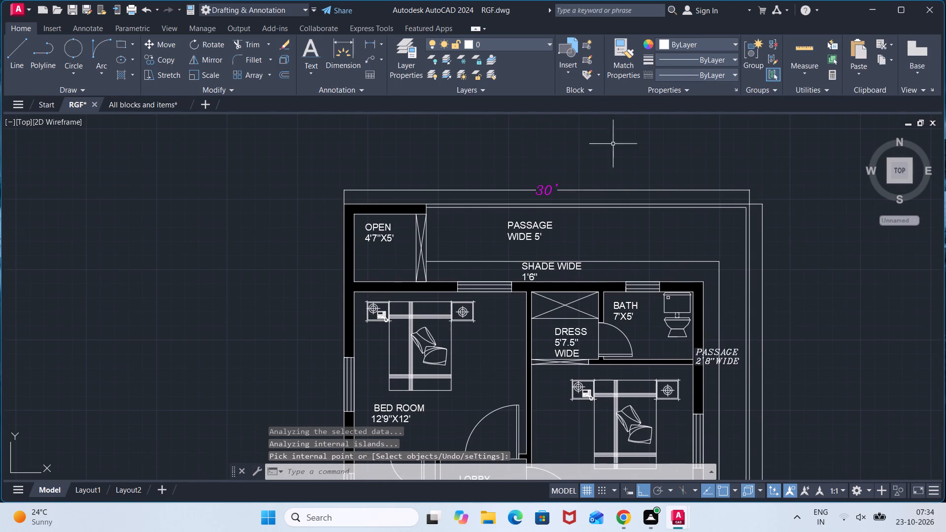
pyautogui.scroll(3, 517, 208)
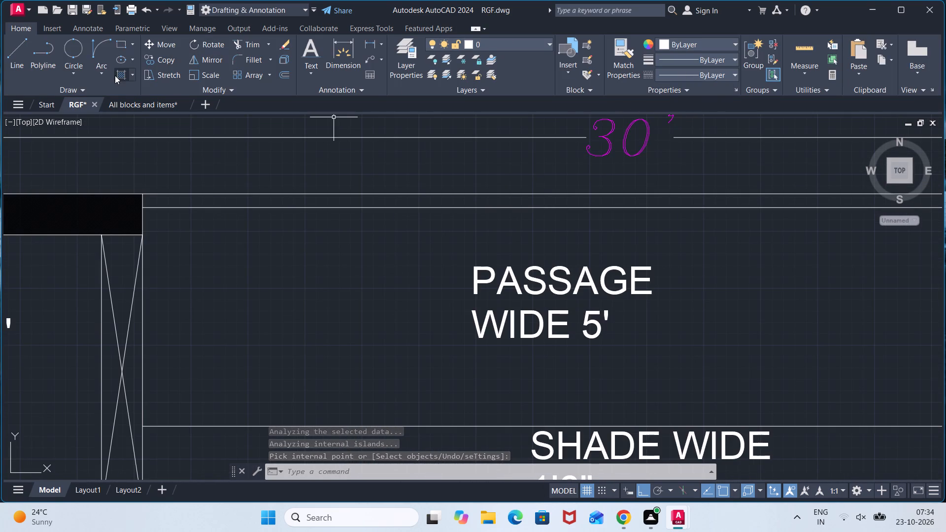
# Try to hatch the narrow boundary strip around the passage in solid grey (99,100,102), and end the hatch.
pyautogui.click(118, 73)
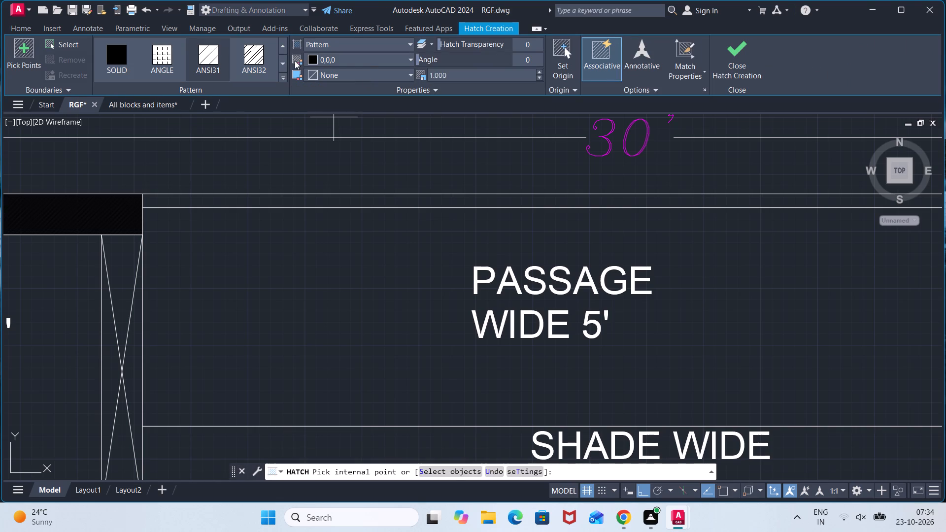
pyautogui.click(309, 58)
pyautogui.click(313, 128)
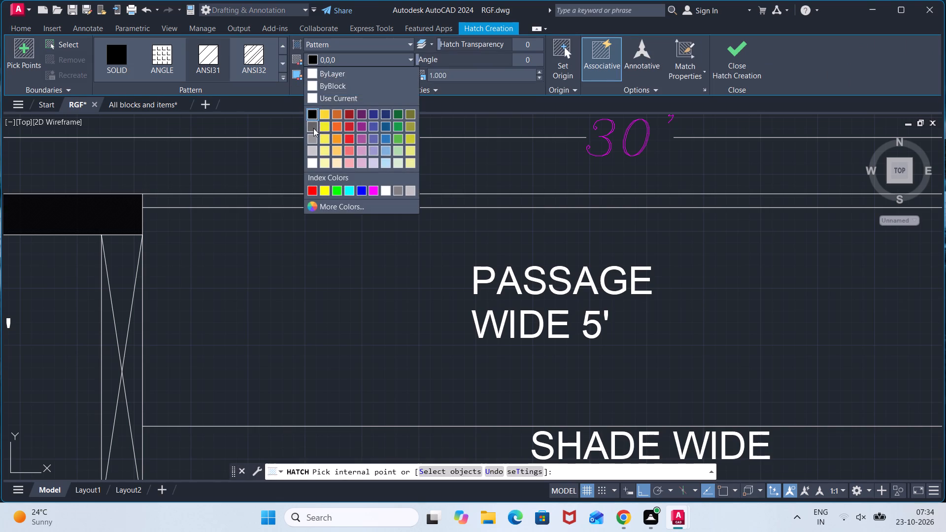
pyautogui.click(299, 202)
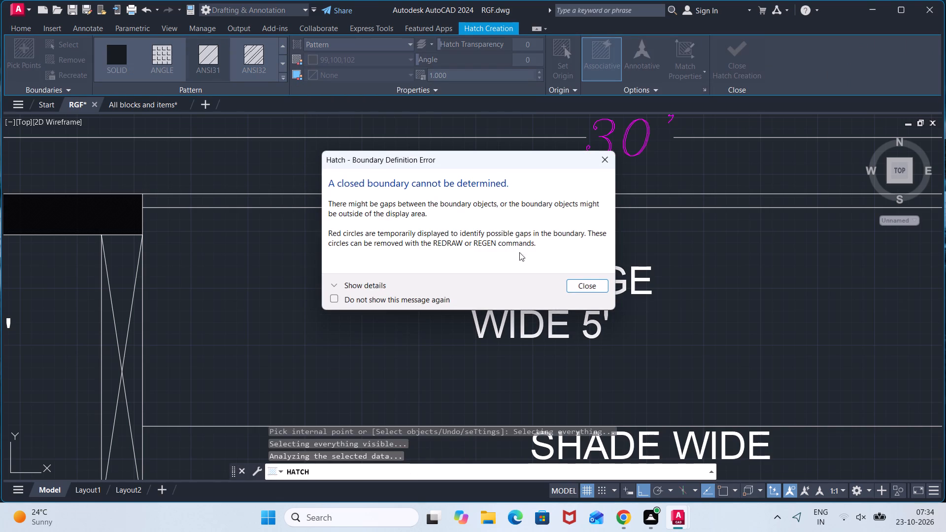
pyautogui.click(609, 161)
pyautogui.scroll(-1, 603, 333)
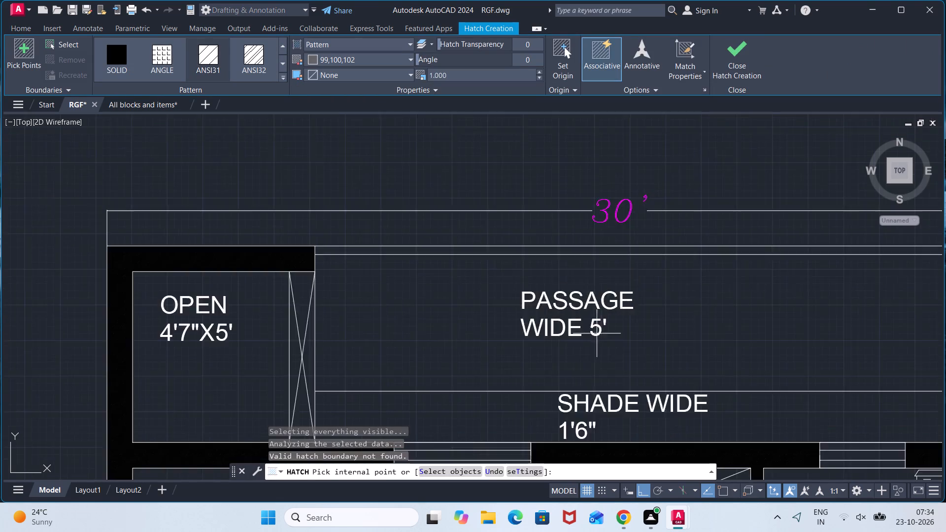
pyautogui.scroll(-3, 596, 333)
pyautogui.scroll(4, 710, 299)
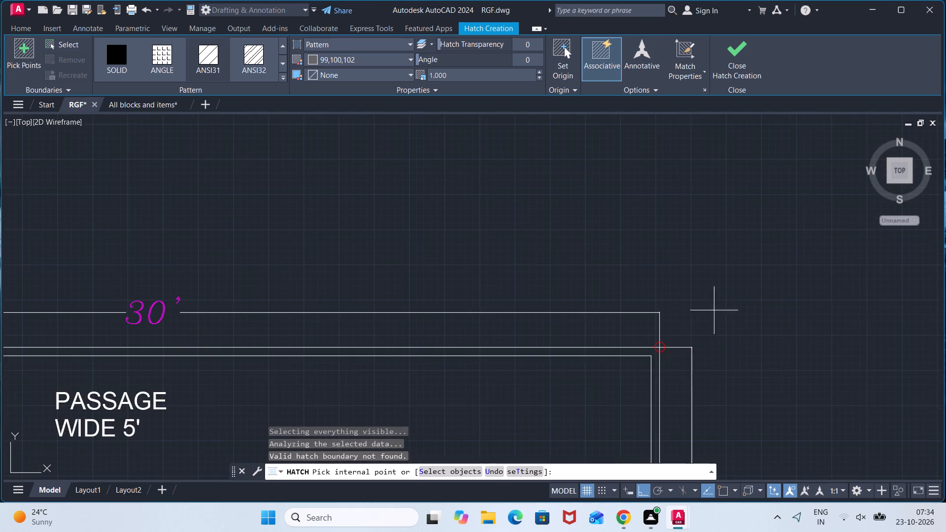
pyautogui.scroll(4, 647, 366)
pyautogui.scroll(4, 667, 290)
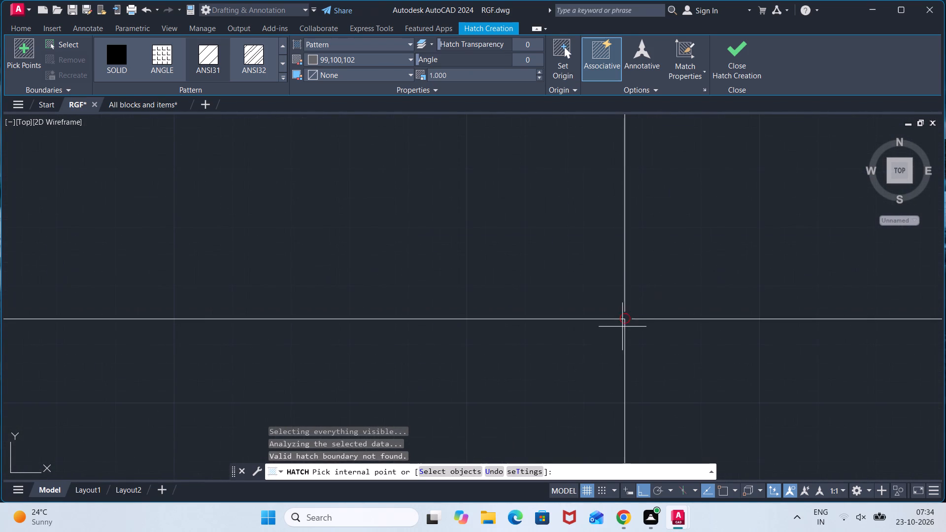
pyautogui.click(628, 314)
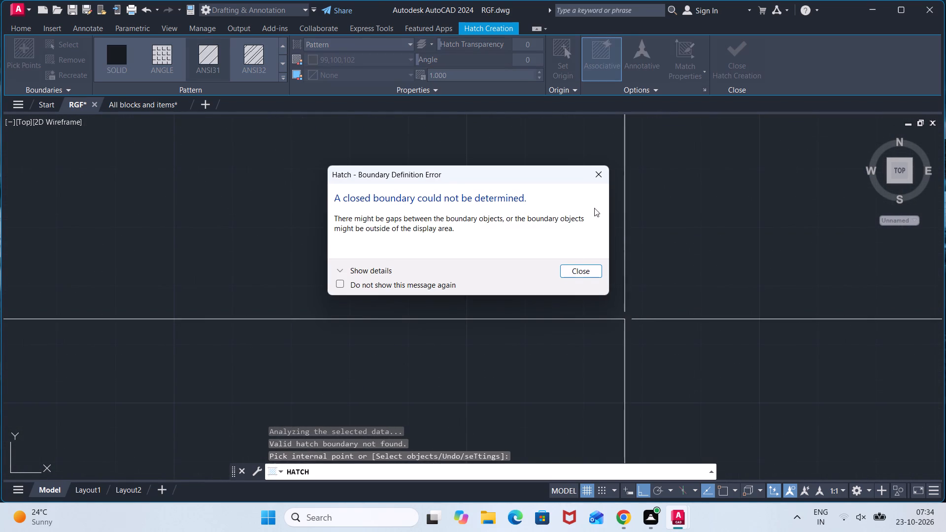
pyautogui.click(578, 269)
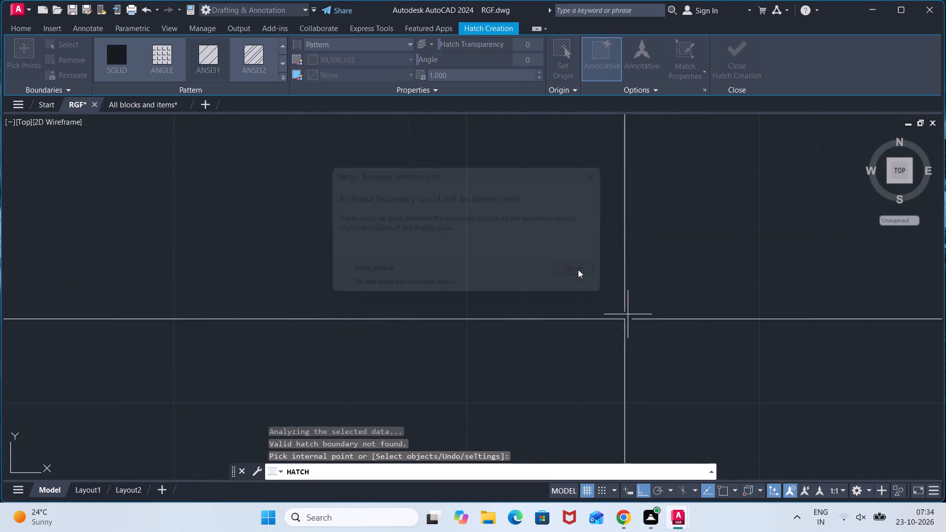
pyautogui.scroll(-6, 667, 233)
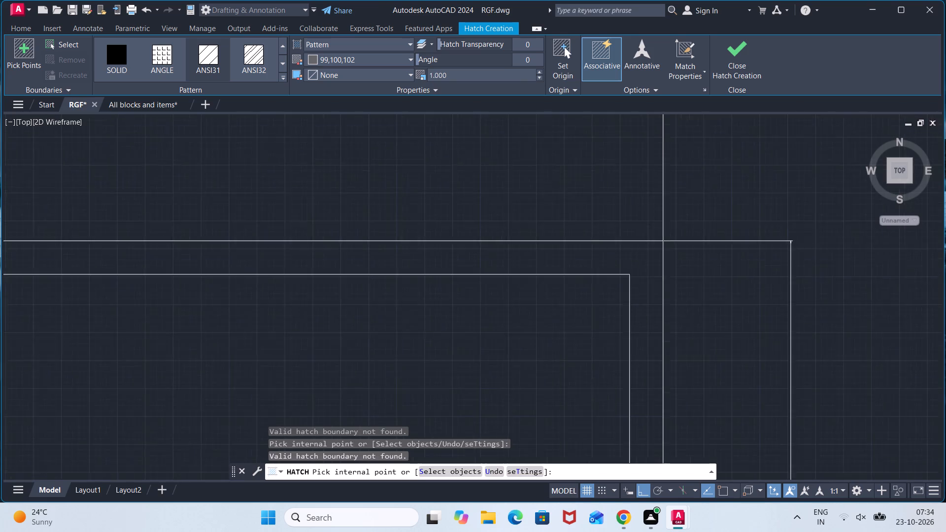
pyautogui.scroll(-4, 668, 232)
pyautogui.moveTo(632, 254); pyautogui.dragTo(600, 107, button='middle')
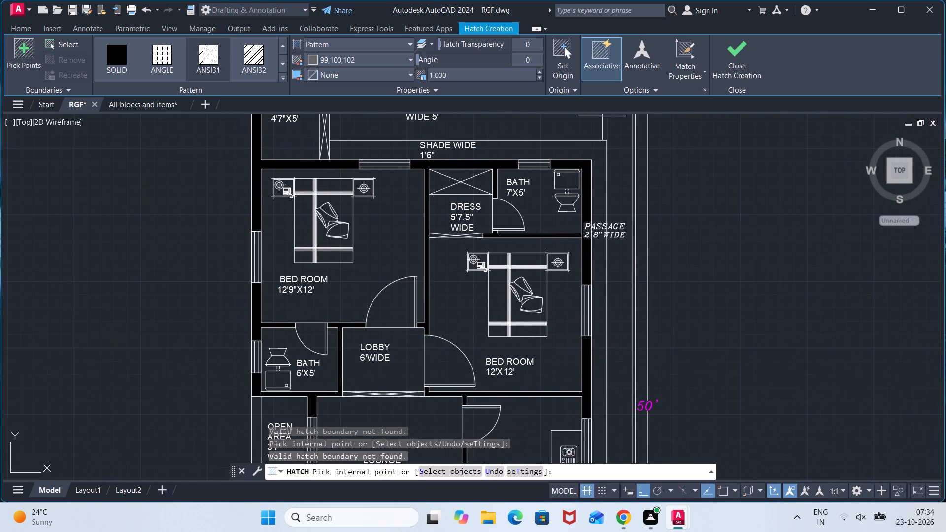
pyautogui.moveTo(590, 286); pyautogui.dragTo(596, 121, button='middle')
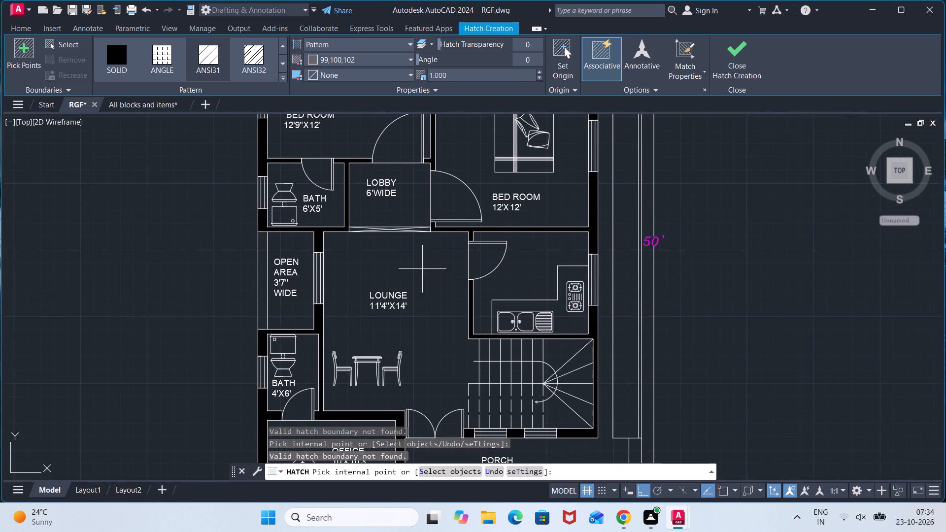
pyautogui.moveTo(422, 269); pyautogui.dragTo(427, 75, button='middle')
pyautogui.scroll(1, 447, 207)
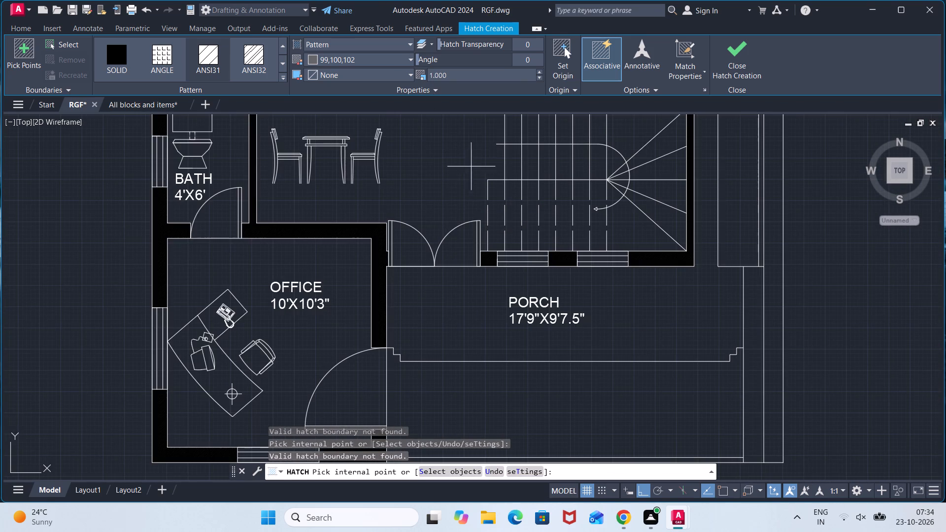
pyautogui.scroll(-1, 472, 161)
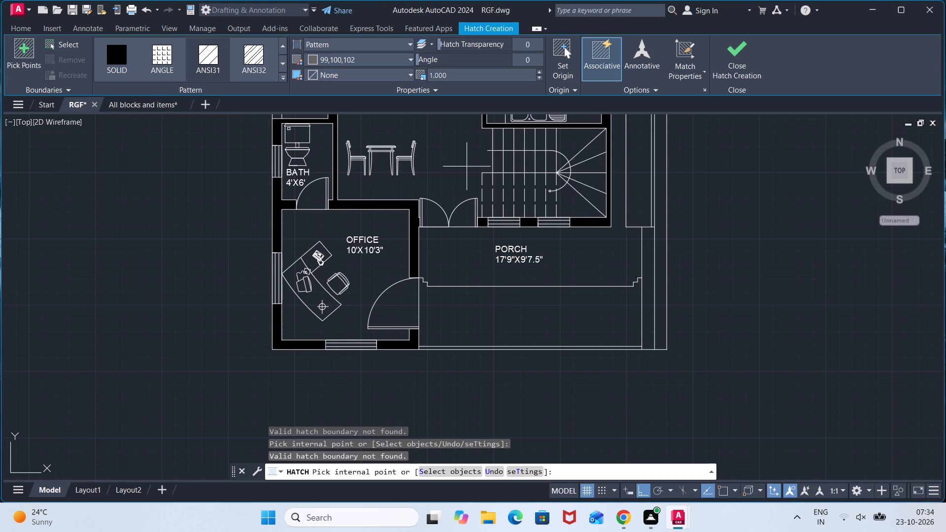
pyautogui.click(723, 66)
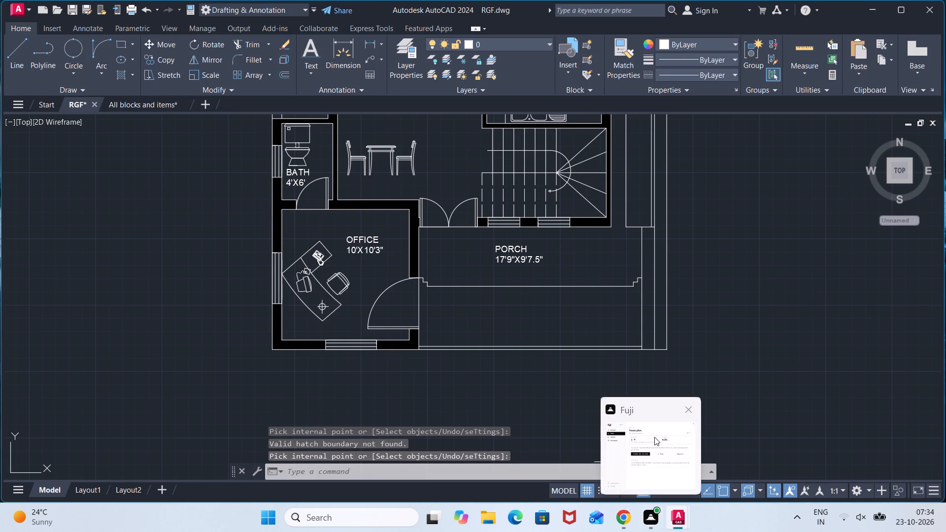
# Set up a plot using Microsoft Print to PDF, with a window plot area enclosing the whole floor plan and its dimensions.
pyautogui.moveTo(440, 164); pyautogui.dragTo(445, 180, button='middle')
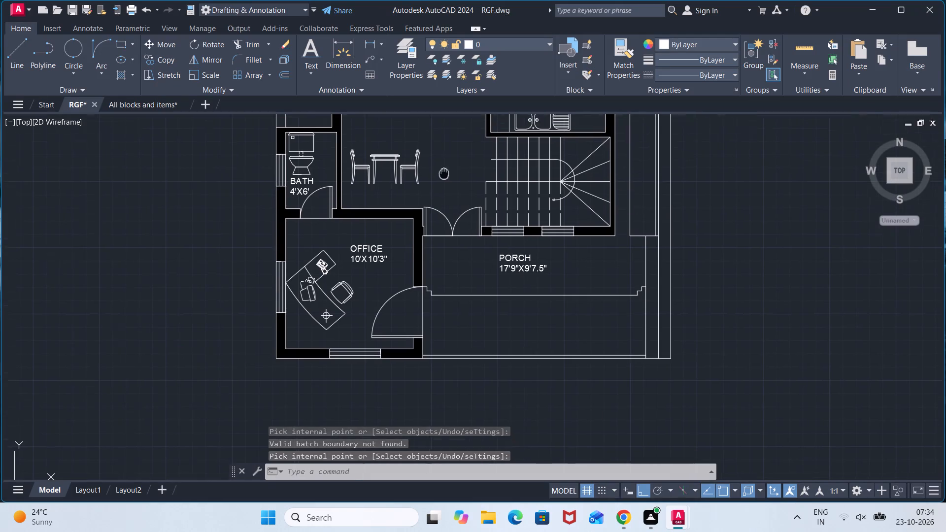
pyautogui.moveTo(445, 180); pyautogui.dragTo(483, 351, button='middle')
pyautogui.moveTo(441, 159); pyautogui.dragTo(468, 227, button='middle')
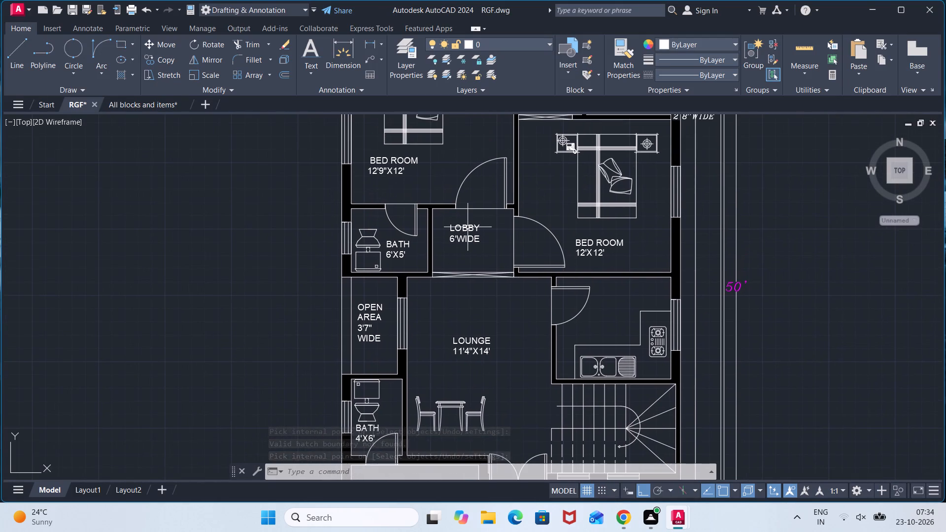
pyautogui.hotkey('ctrl', 'p')
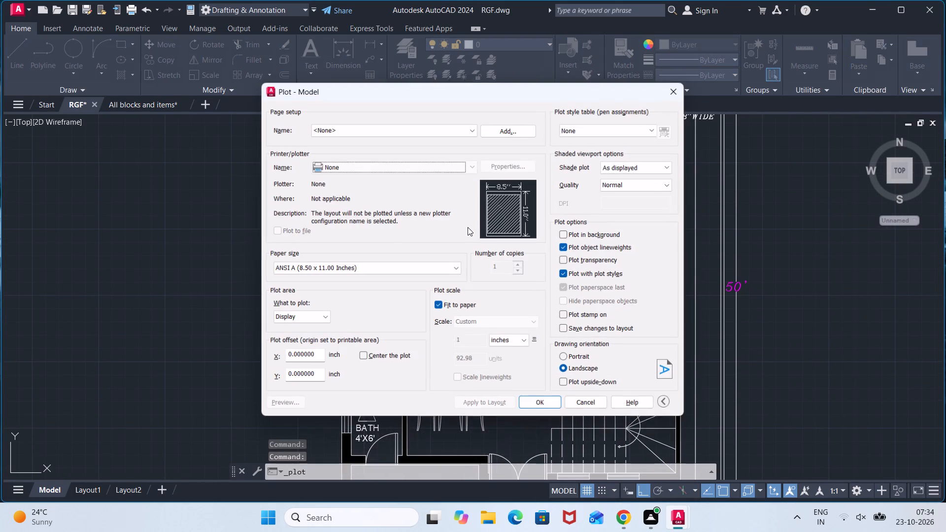
pyautogui.click(473, 161)
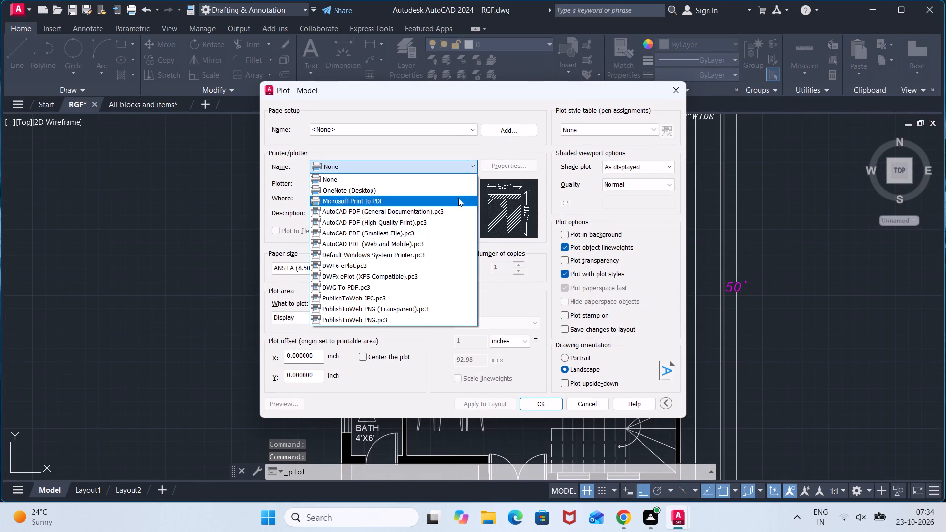
pyautogui.click(449, 204)
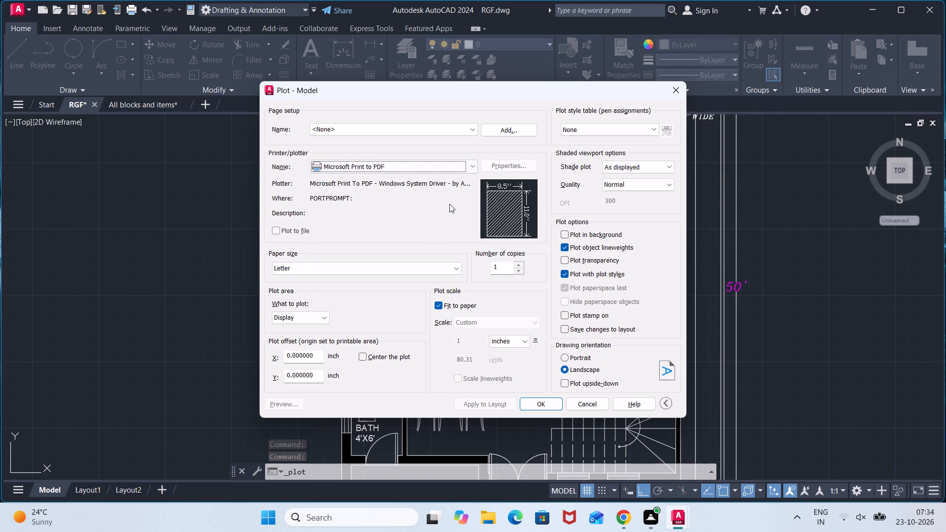
pyautogui.click(323, 314)
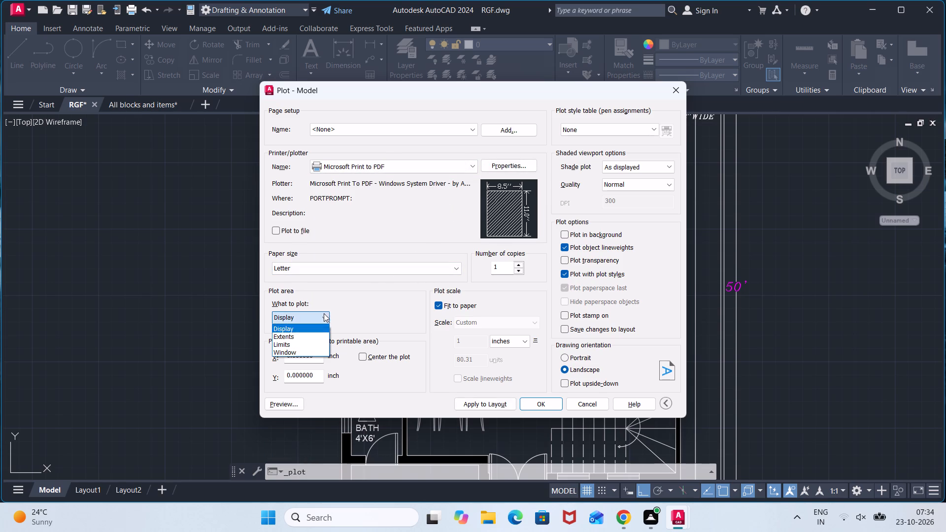
pyautogui.click(291, 356)
pyautogui.scroll(-2, 382, 178)
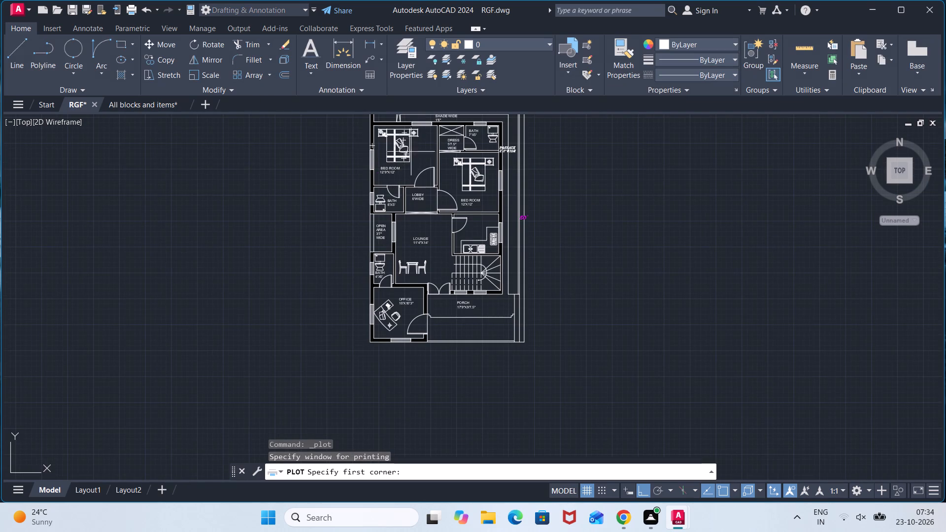
pyautogui.moveTo(429, 134); pyautogui.dragTo(454, 264, button='middle')
pyautogui.moveTo(331, 163); pyautogui.dragTo(339, 174)
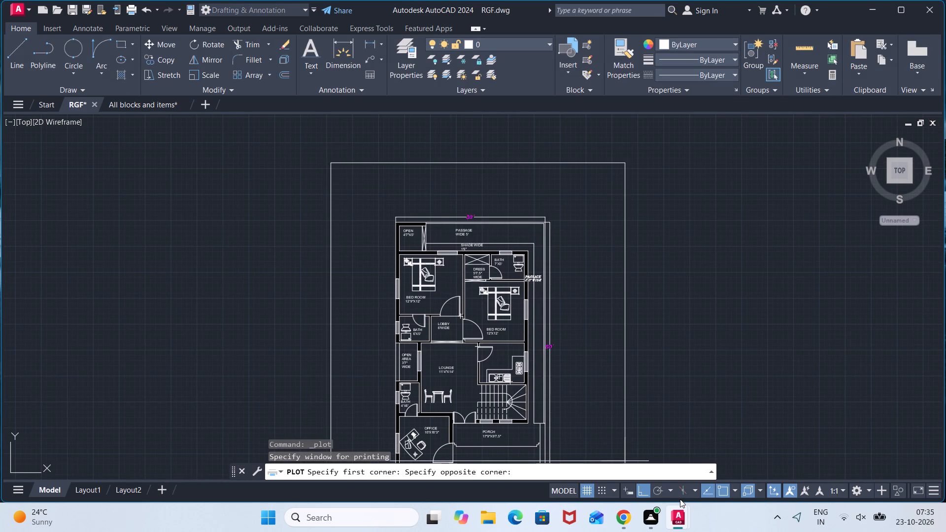
pyautogui.moveTo(637, 428); pyautogui.dragTo(603, 261, button='middle')
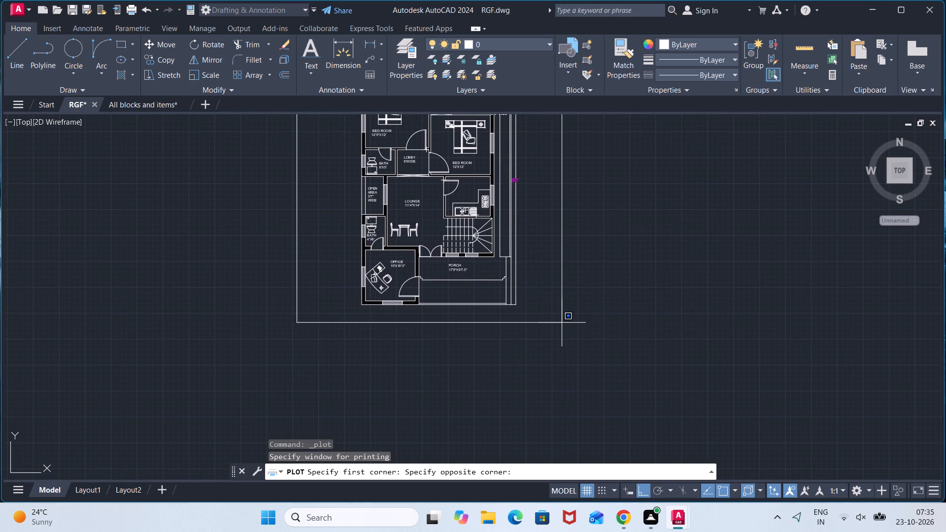
pyautogui.click(562, 323)
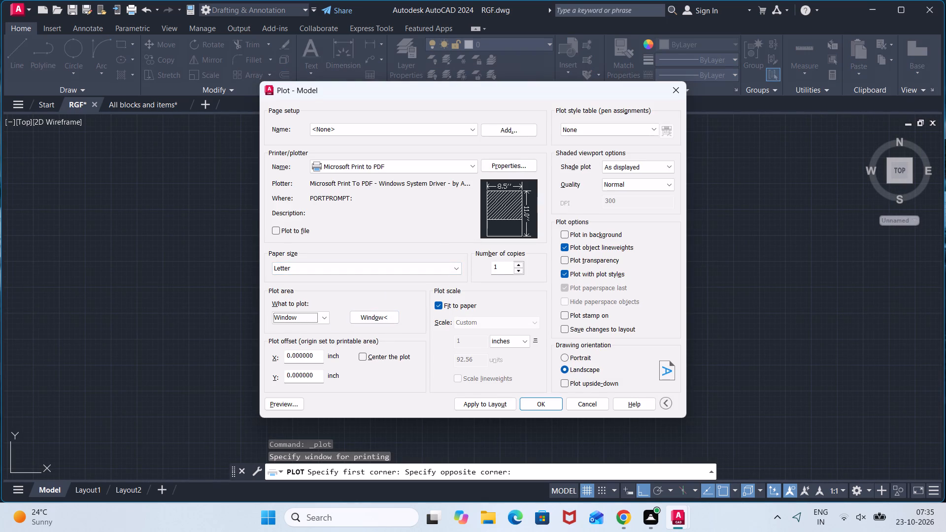
# Plot the floor plan and save the PDF in Documents as RGF.
pyautogui.click(548, 400)
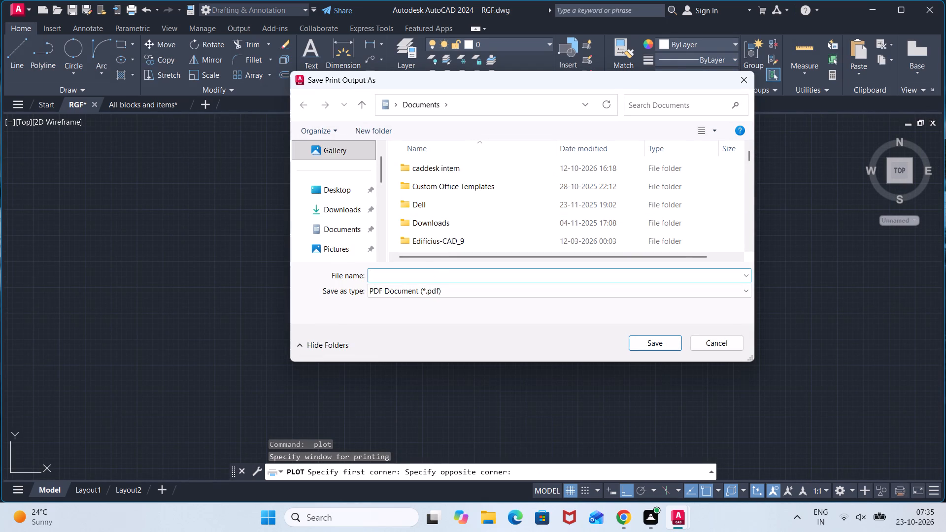
pyautogui.write('RGF')
pyautogui.press('Return')
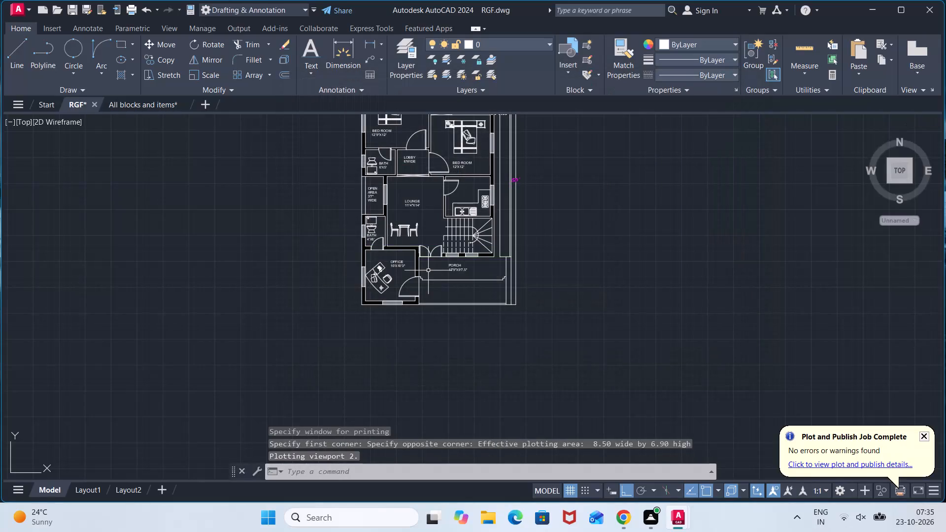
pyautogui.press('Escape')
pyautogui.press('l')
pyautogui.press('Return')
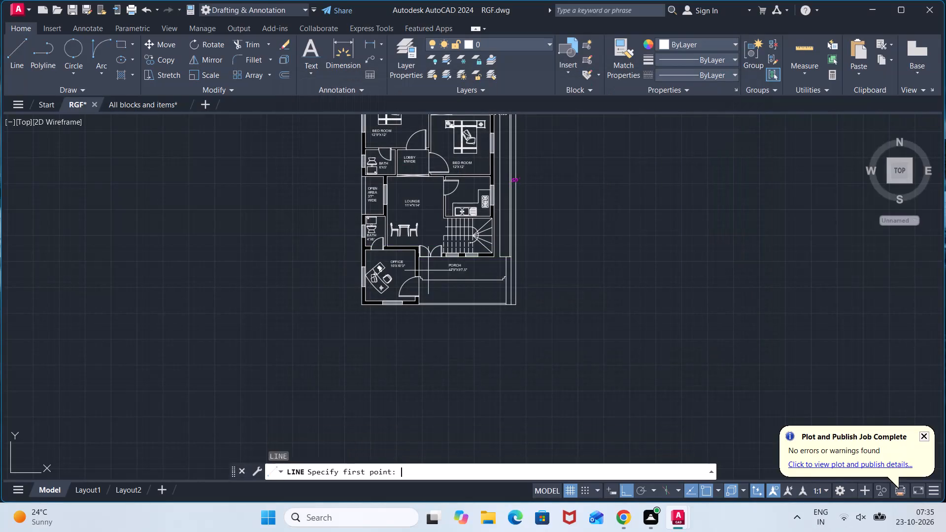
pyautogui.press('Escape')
# Check the file locations in the program Options and close the dialog.
pyautogui.write('OP')
pyautogui.press('Return')
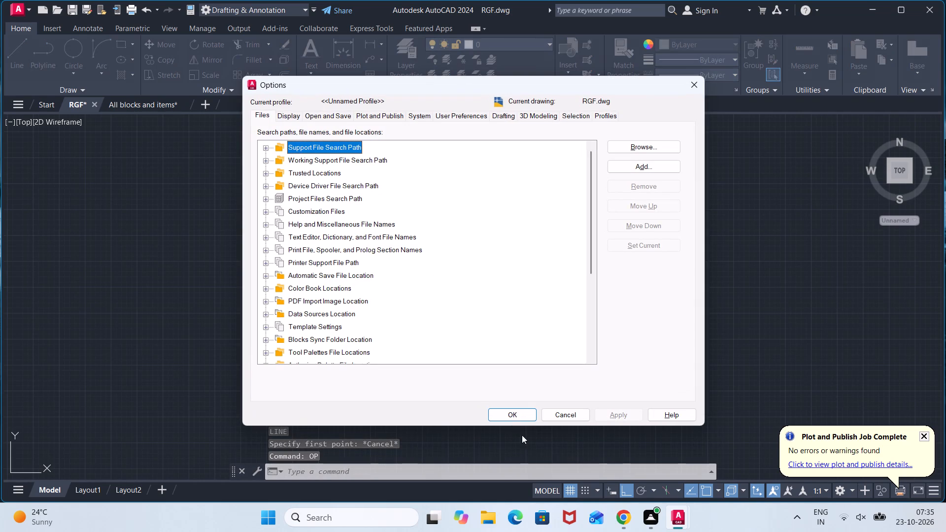
pyautogui.click(526, 412)
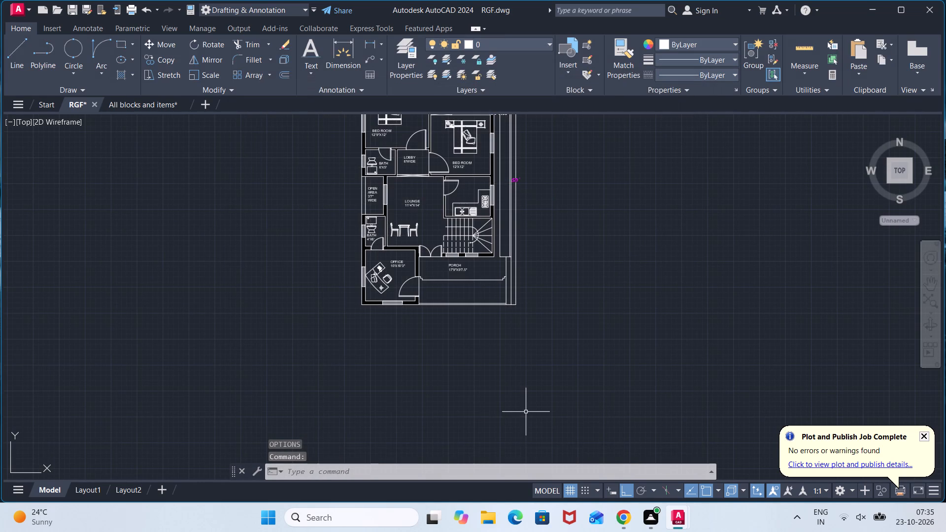
# Save the RGF drawing.
pyautogui.hotkey('ctrl', 's')
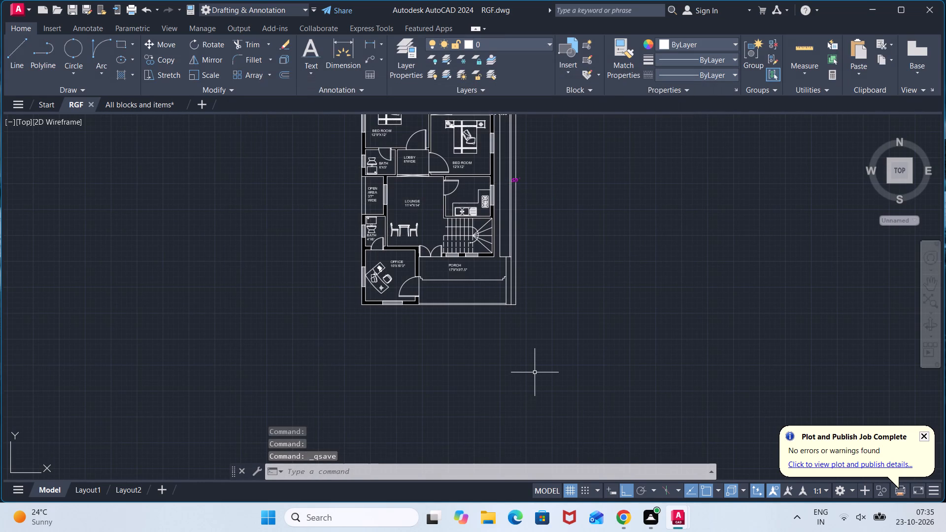
# Query the LOGFILENAME system variable for the drawing's log file path.
pyautogui.write('LOGFILENAME')
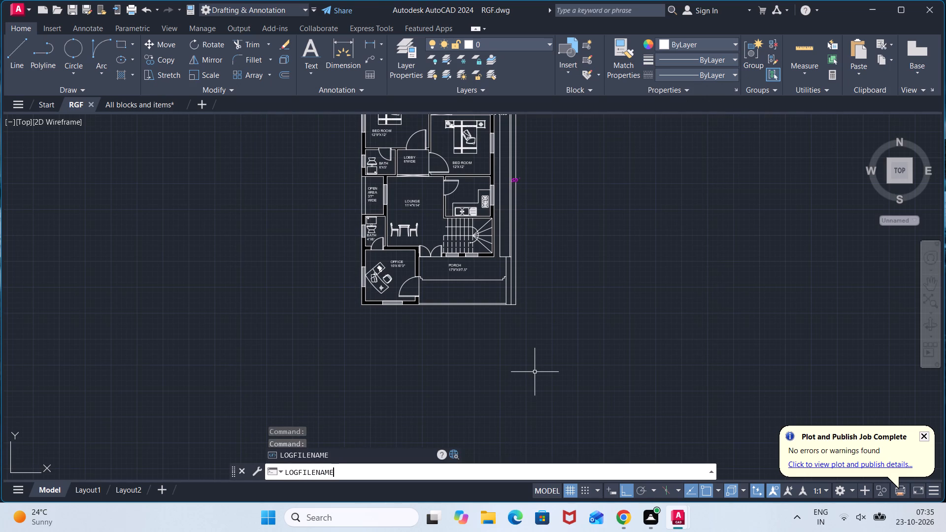
pyautogui.press('Return')
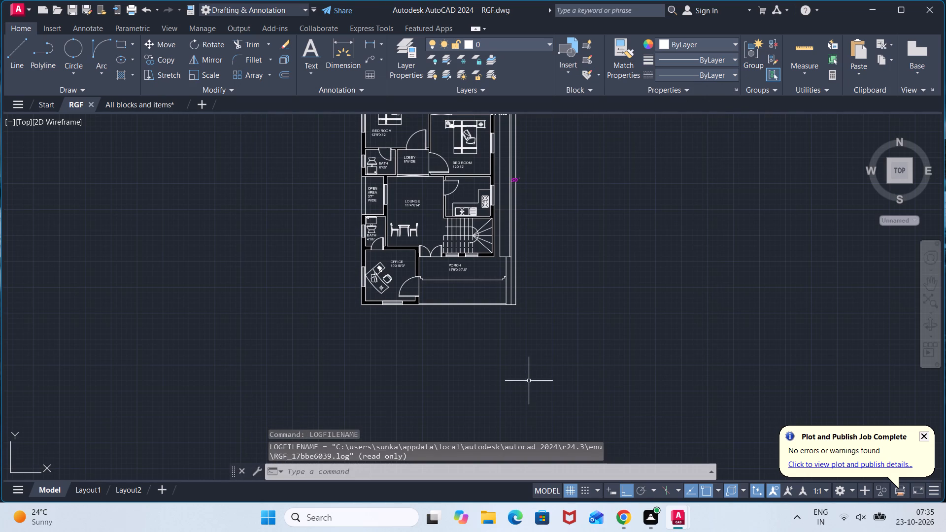
# Close the All blocks and items drawing without saving its changes.
pyautogui.click(184, 103)
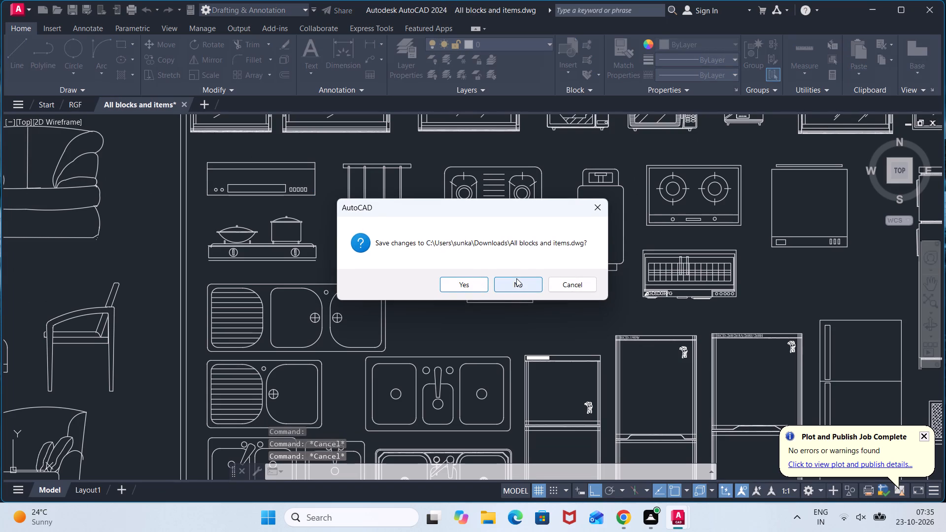
pyautogui.click(516, 278)
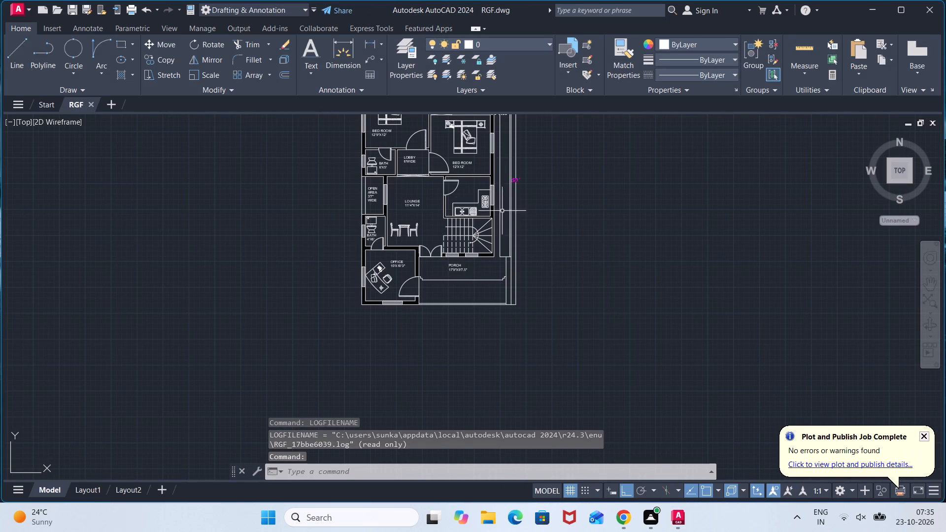